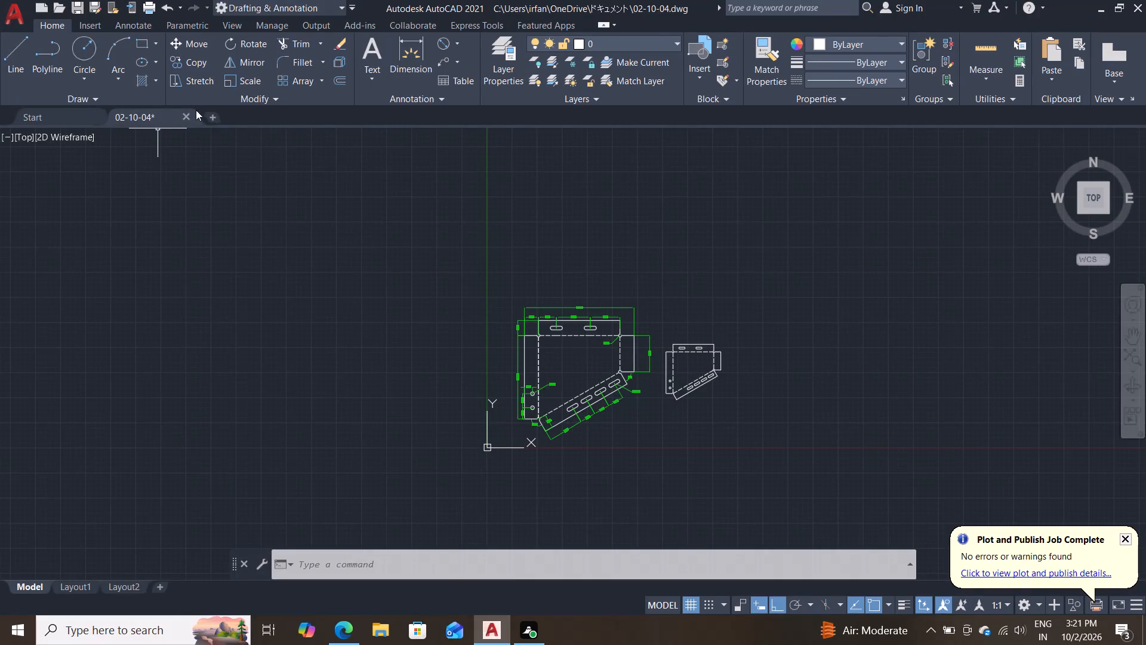
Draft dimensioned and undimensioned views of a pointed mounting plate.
Start a new blank drawing and close drawing 02-10-04 without saving its changes.
click(213, 116)
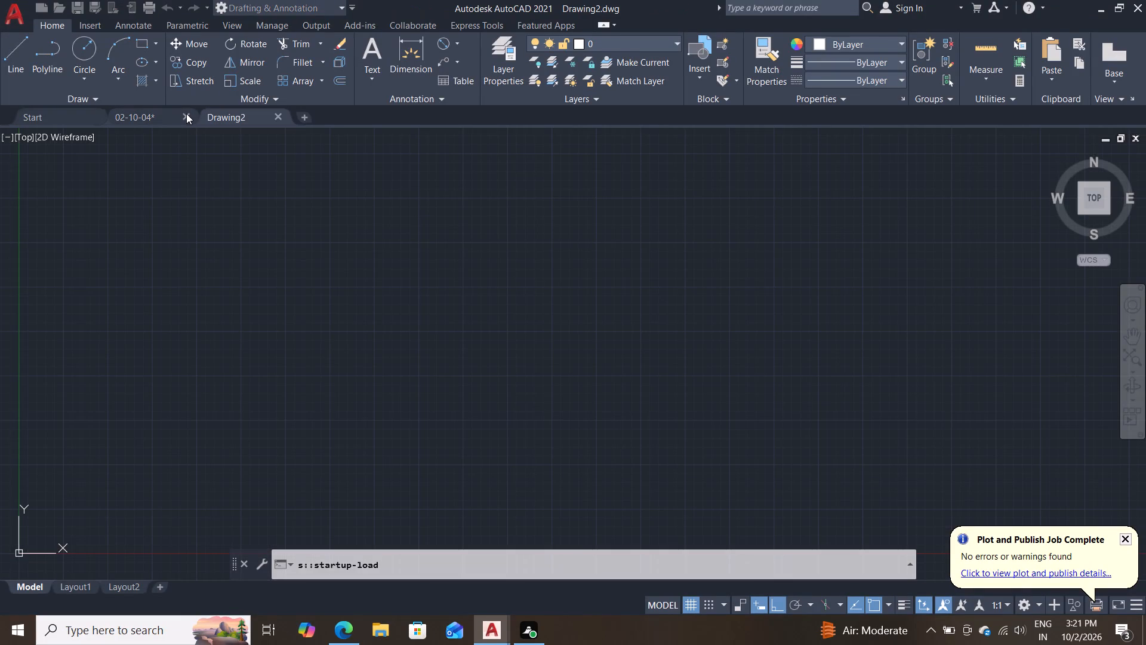
click(186, 113)
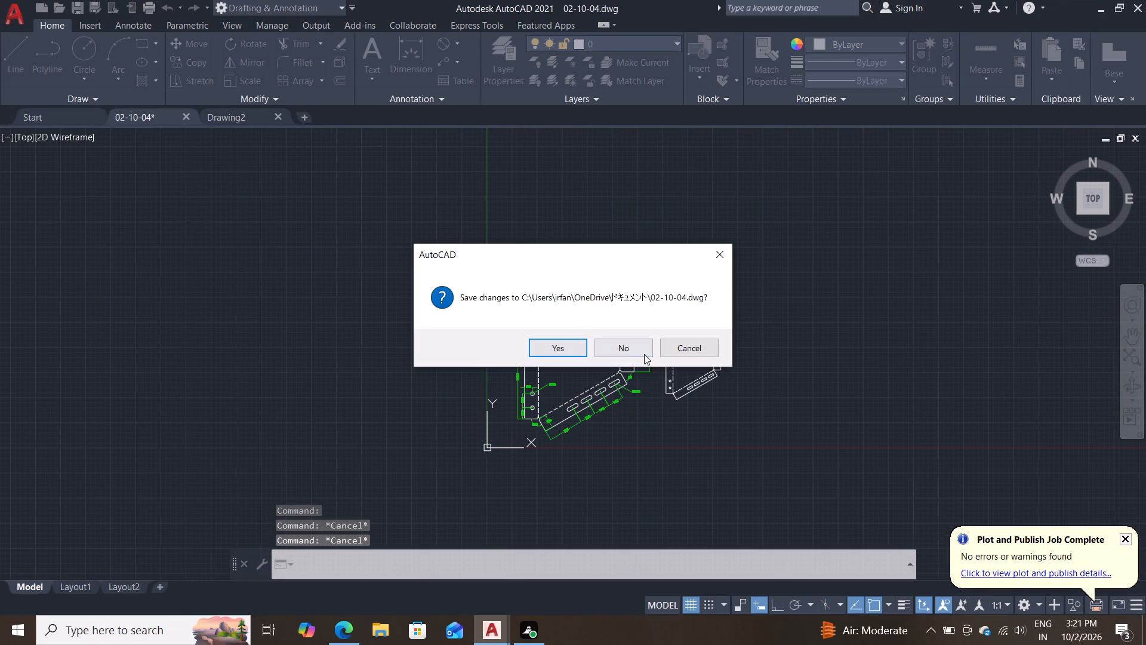
click(626, 347)
Configure the drawing units to a length precision of 0.0 and an insertion scale in millimeters.
scroll(324, 374, down, 2)
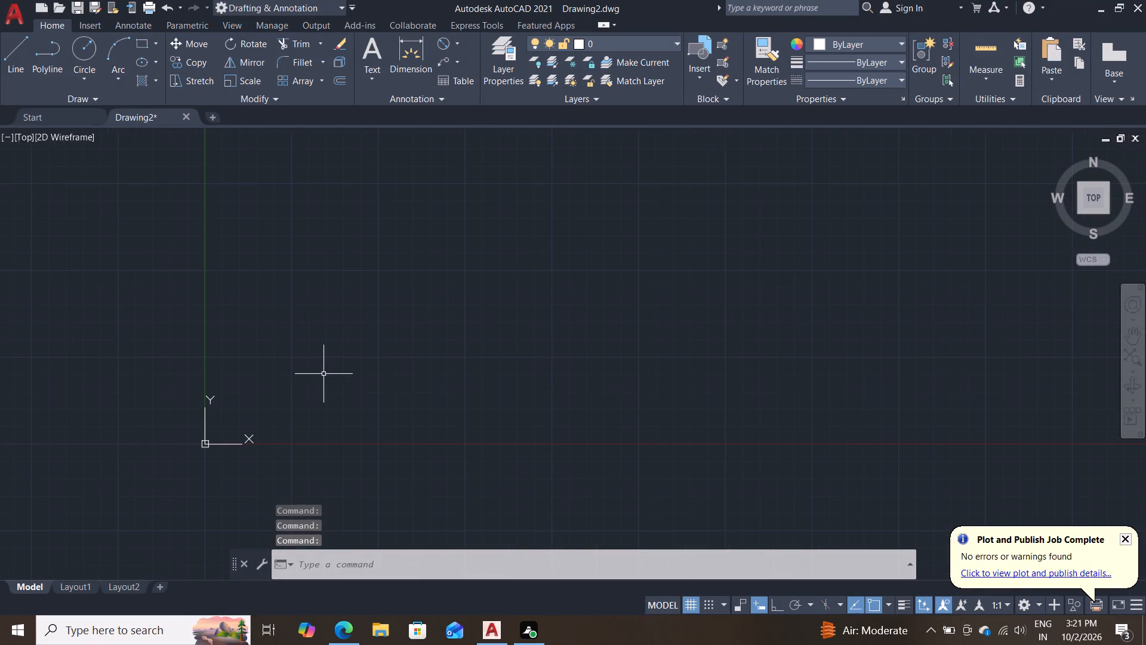
key(u)
key(n)
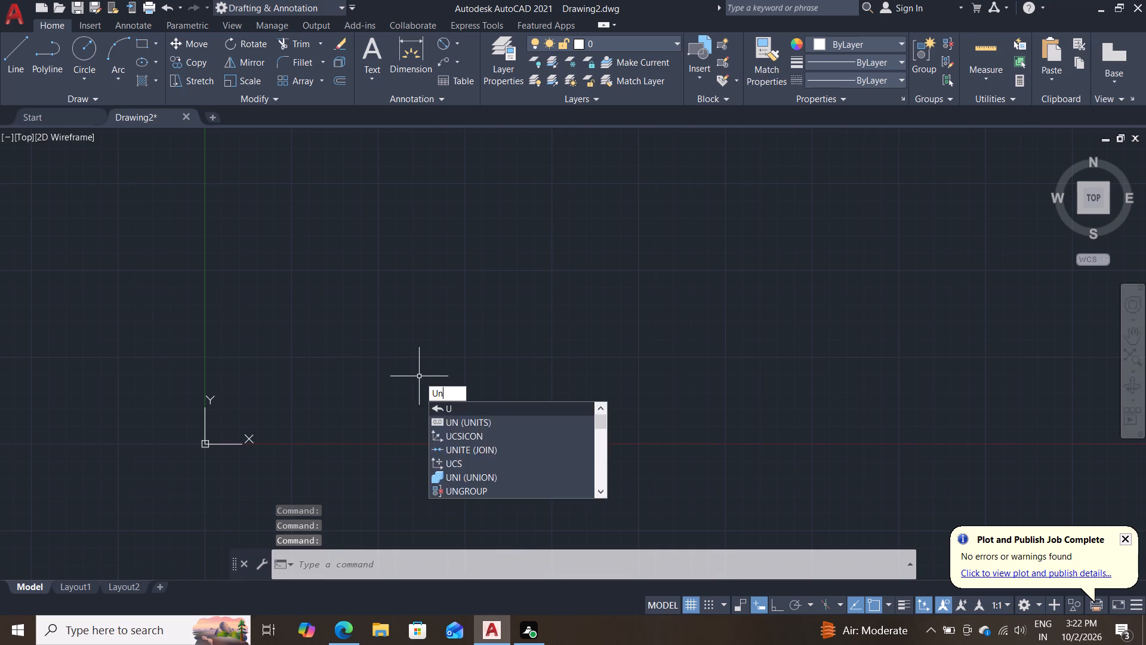
key(Return)
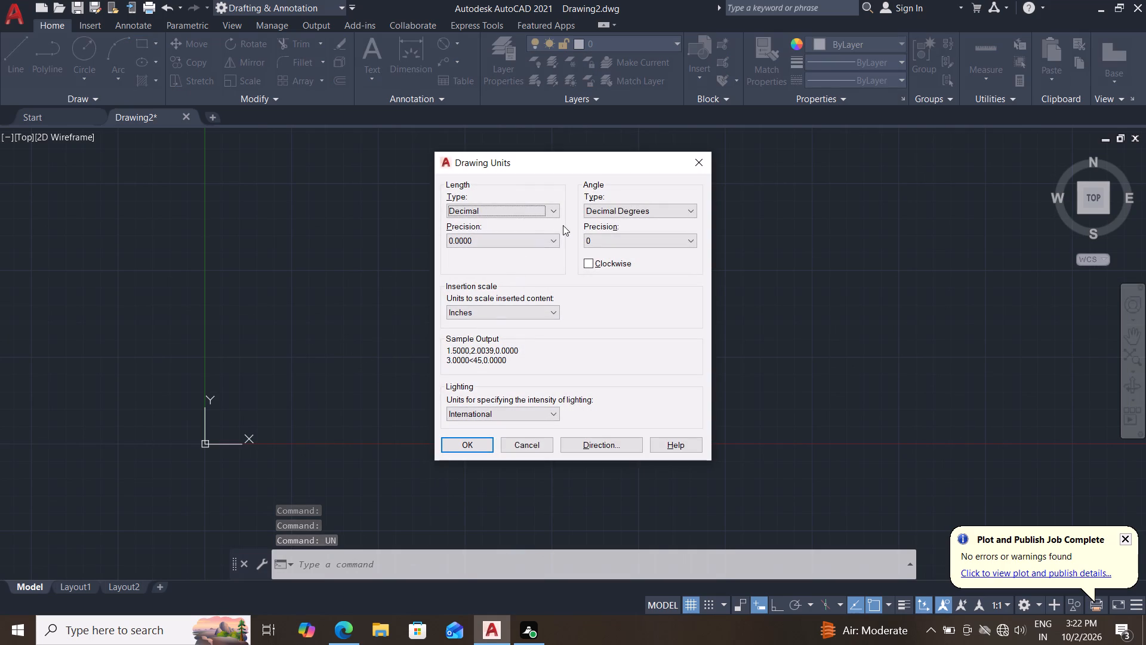
click(531, 243)
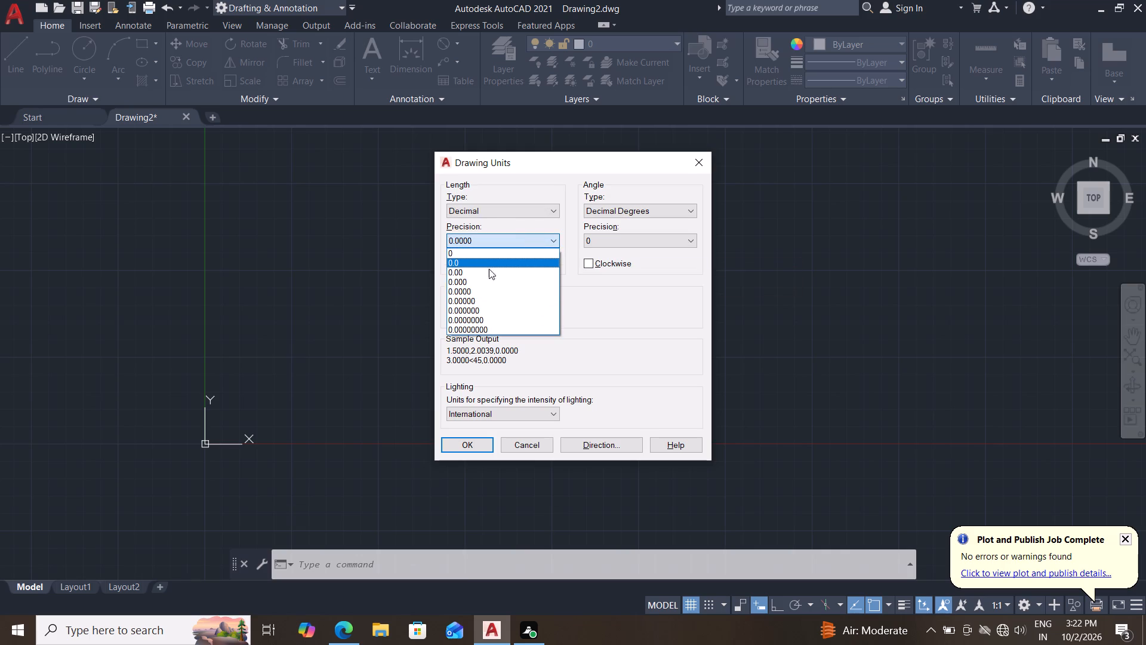
click(488, 263)
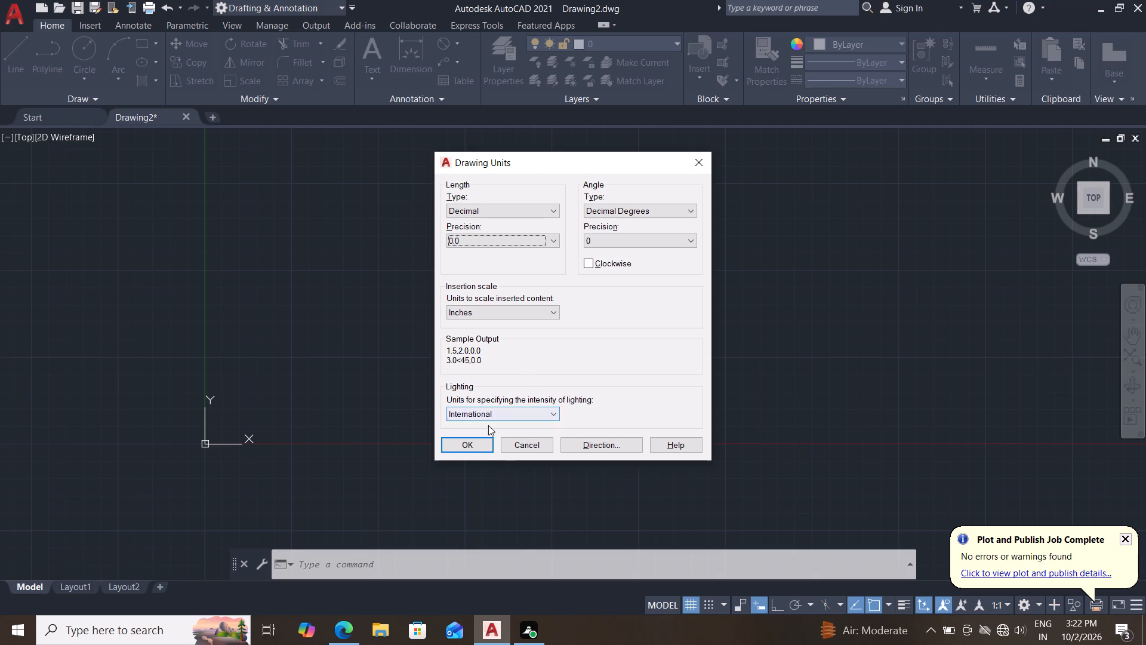
click(483, 315)
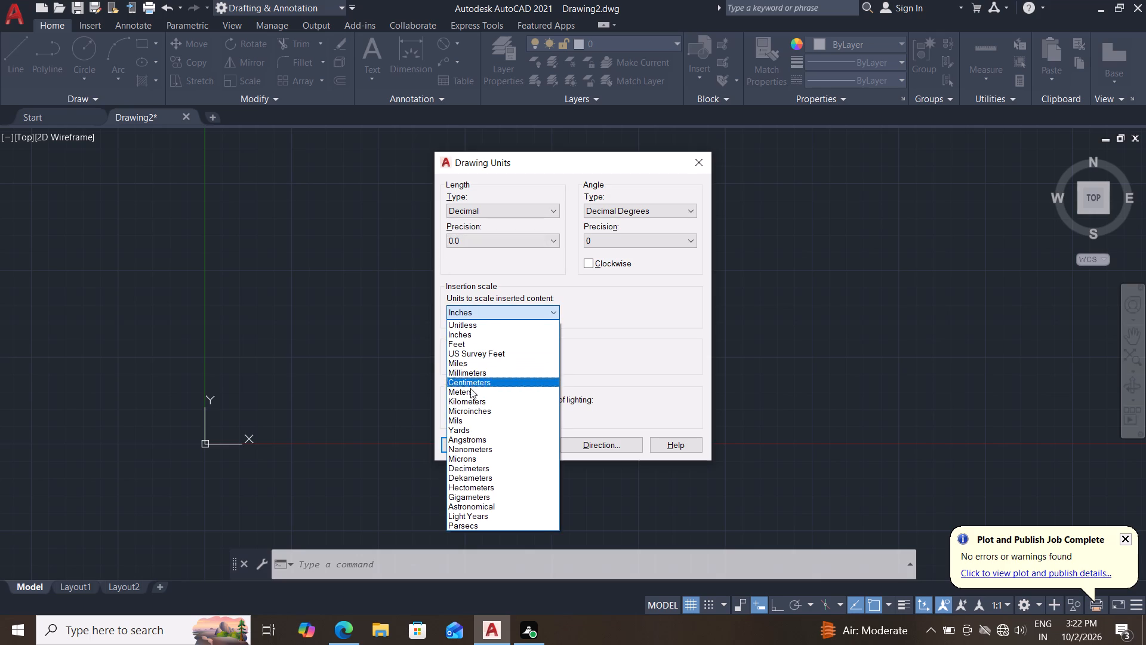
click(484, 376)
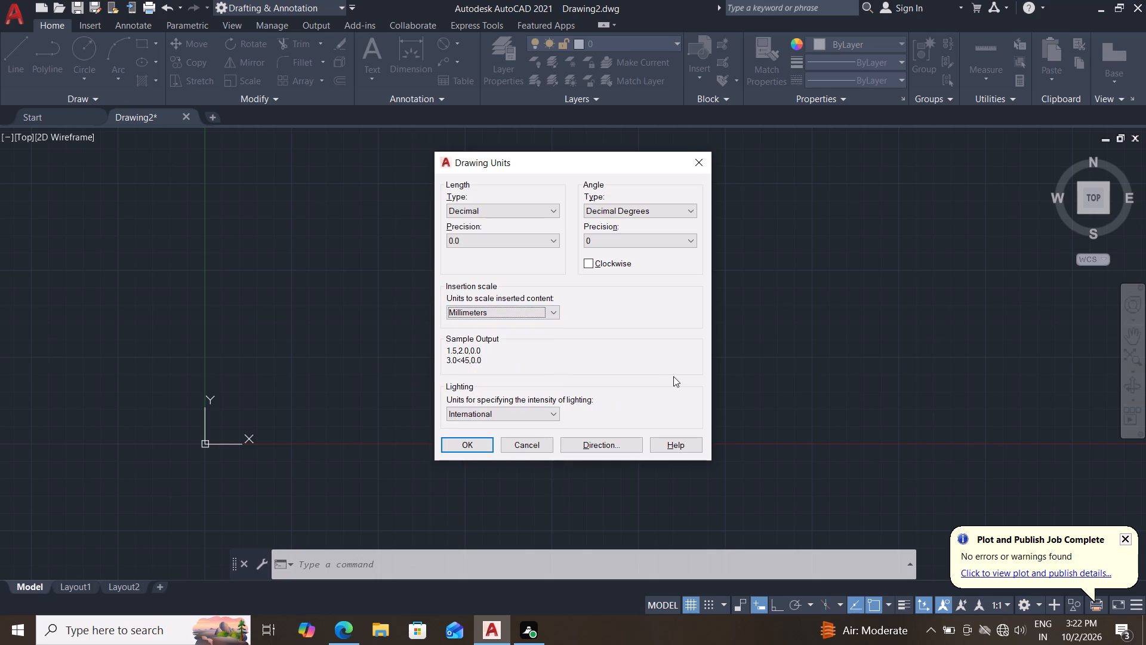
key(Return)
Open the Standard dimension style for modification.
key(d)
key(Return)
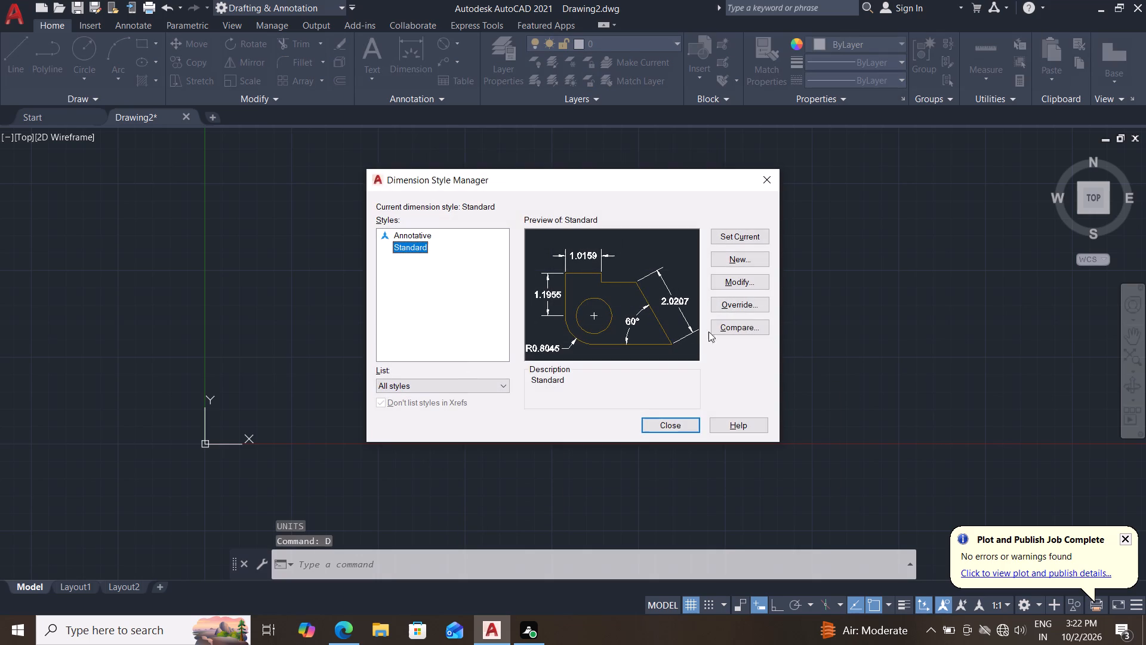
click(734, 277)
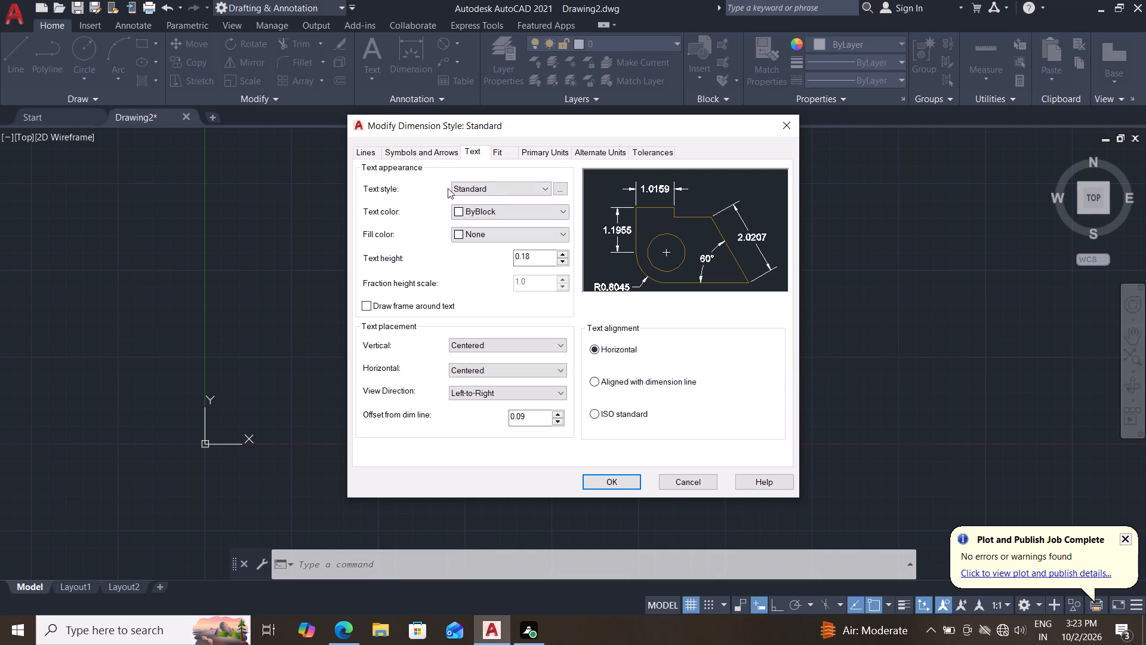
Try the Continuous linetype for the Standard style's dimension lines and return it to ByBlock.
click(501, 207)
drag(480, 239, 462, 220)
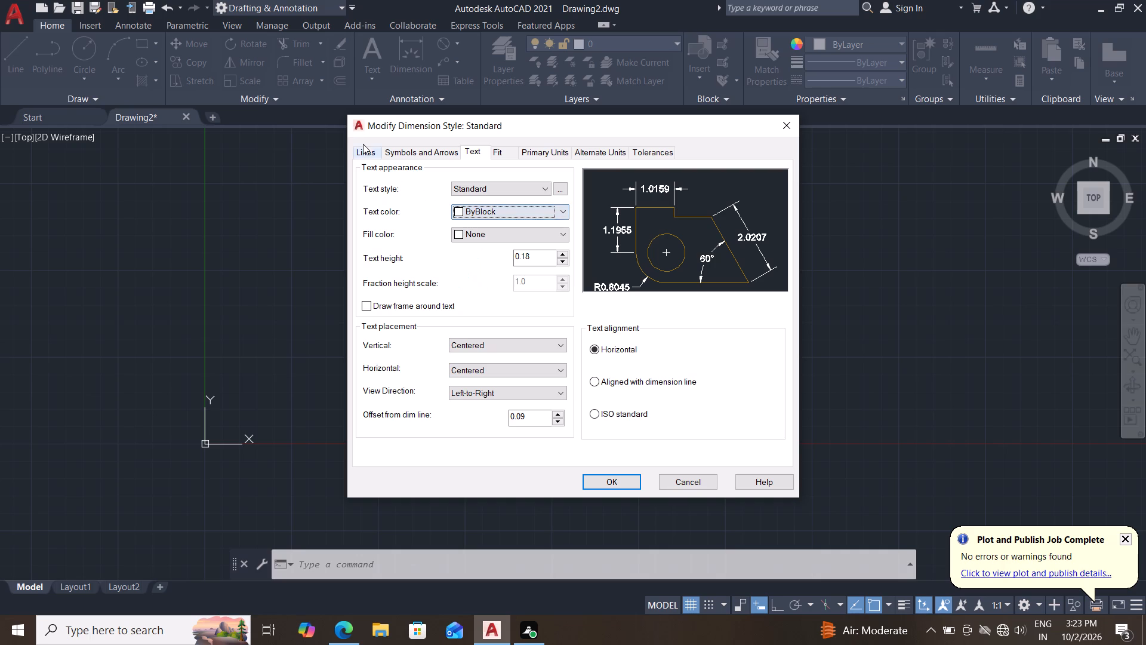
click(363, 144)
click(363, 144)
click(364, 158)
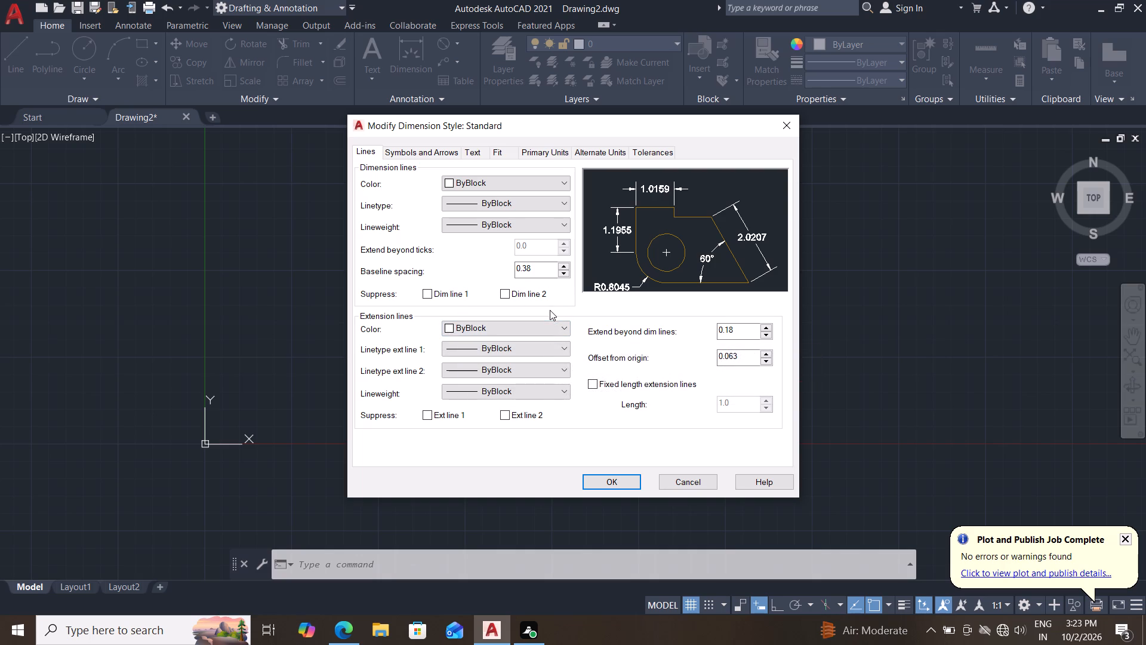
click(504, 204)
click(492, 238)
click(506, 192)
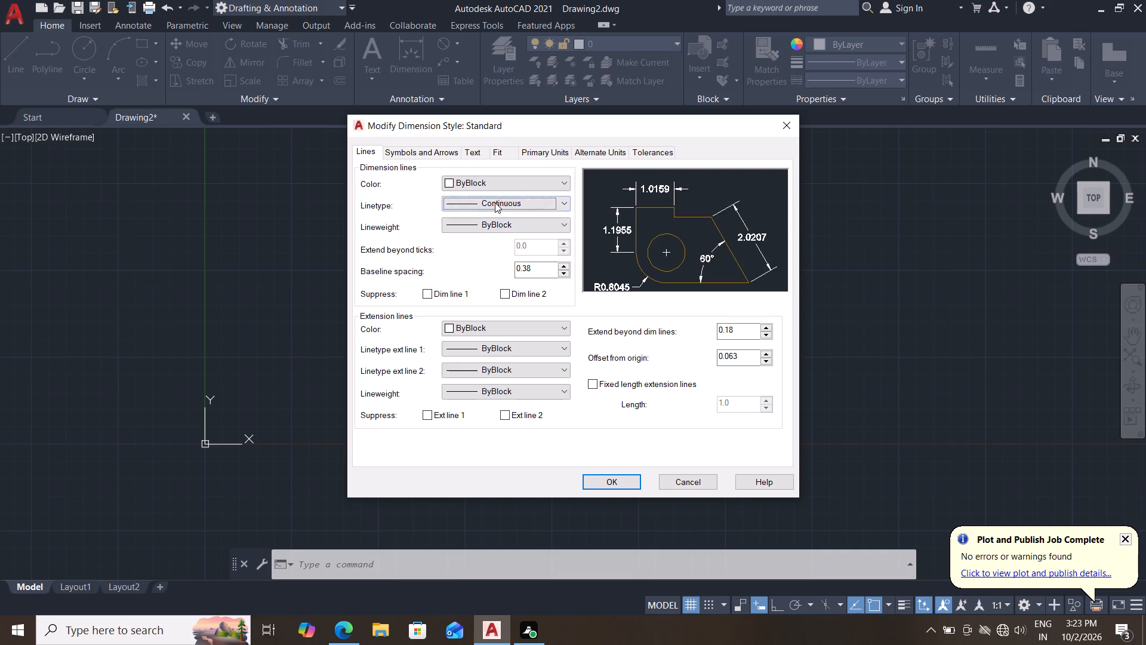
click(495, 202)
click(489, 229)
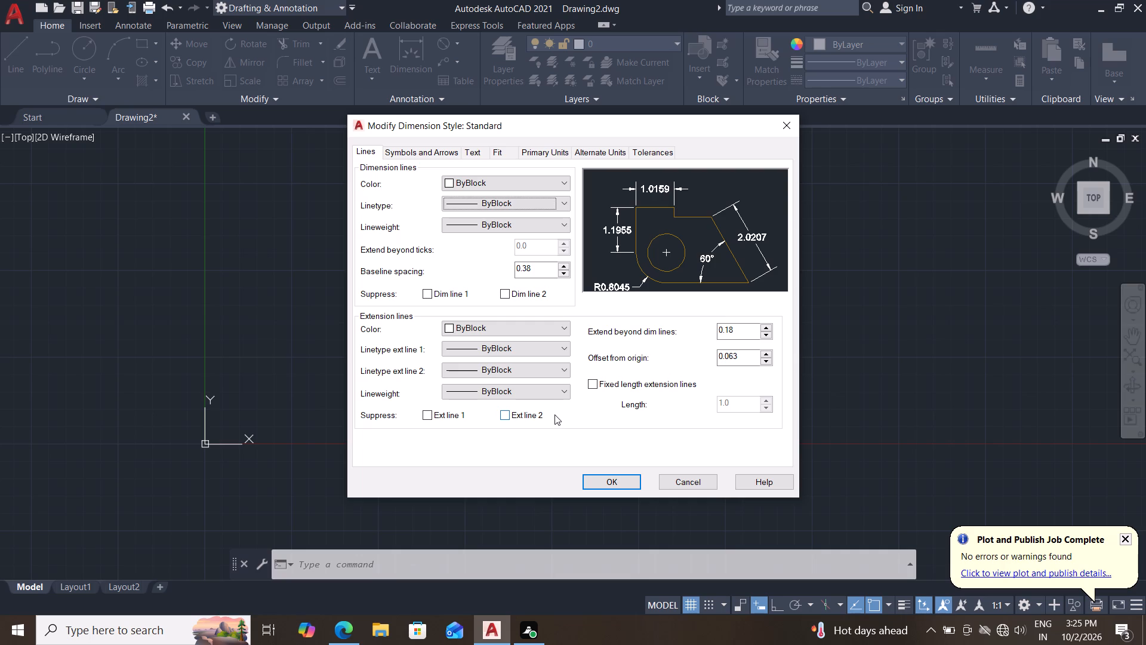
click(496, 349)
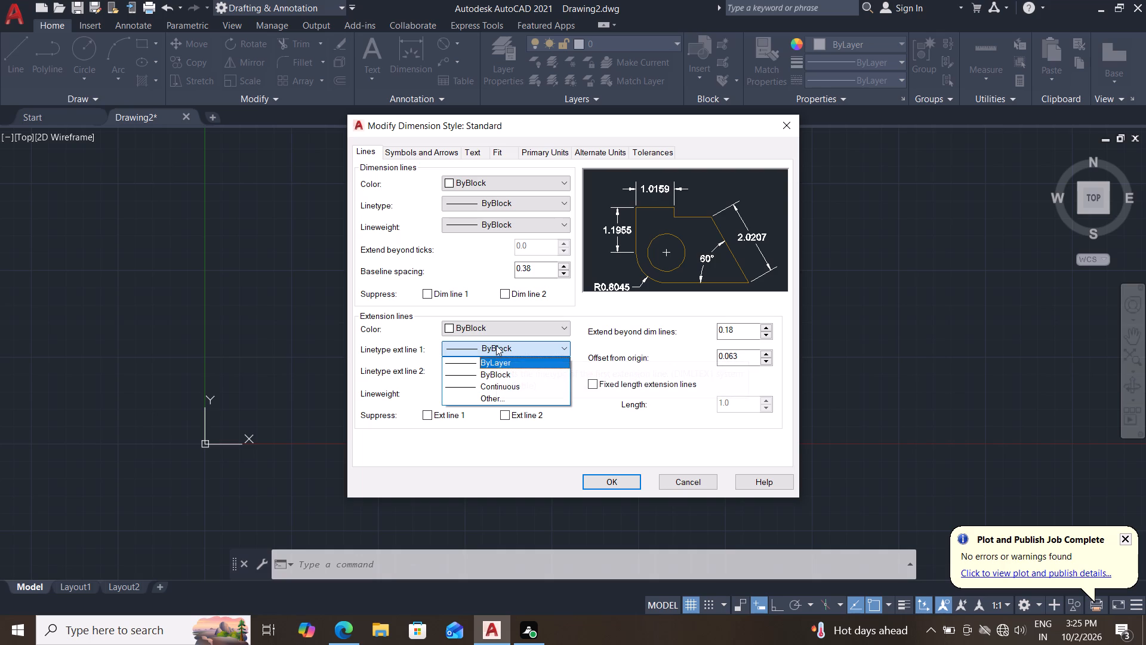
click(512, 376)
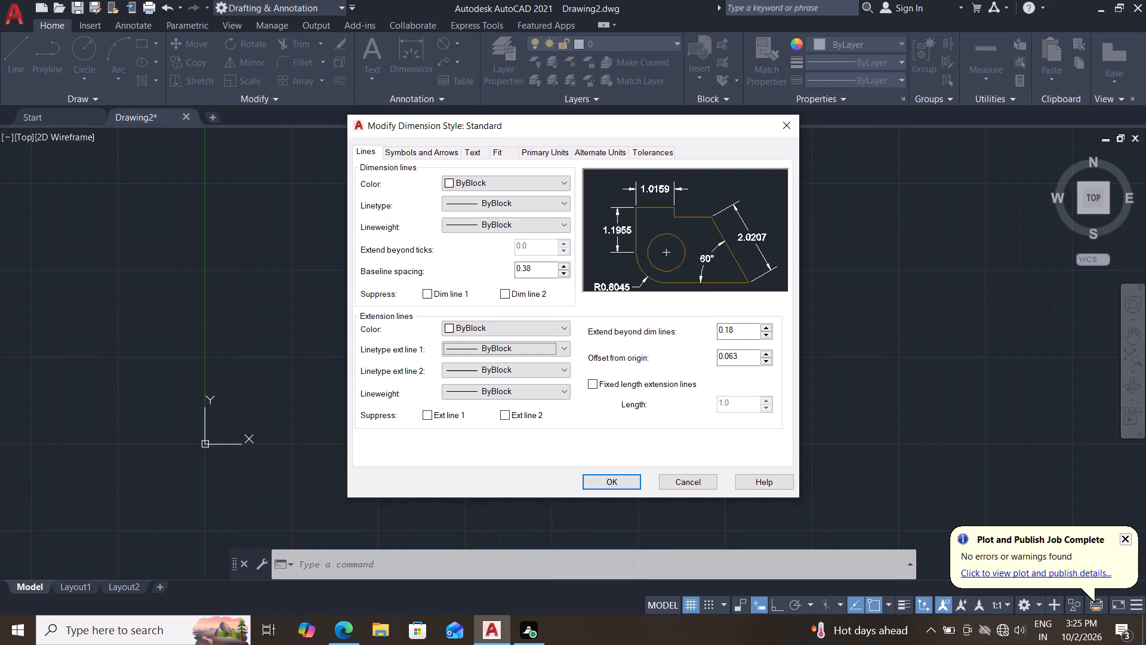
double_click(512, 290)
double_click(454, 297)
Set the arrow size of the Standard dimension style to 3.
click(433, 153)
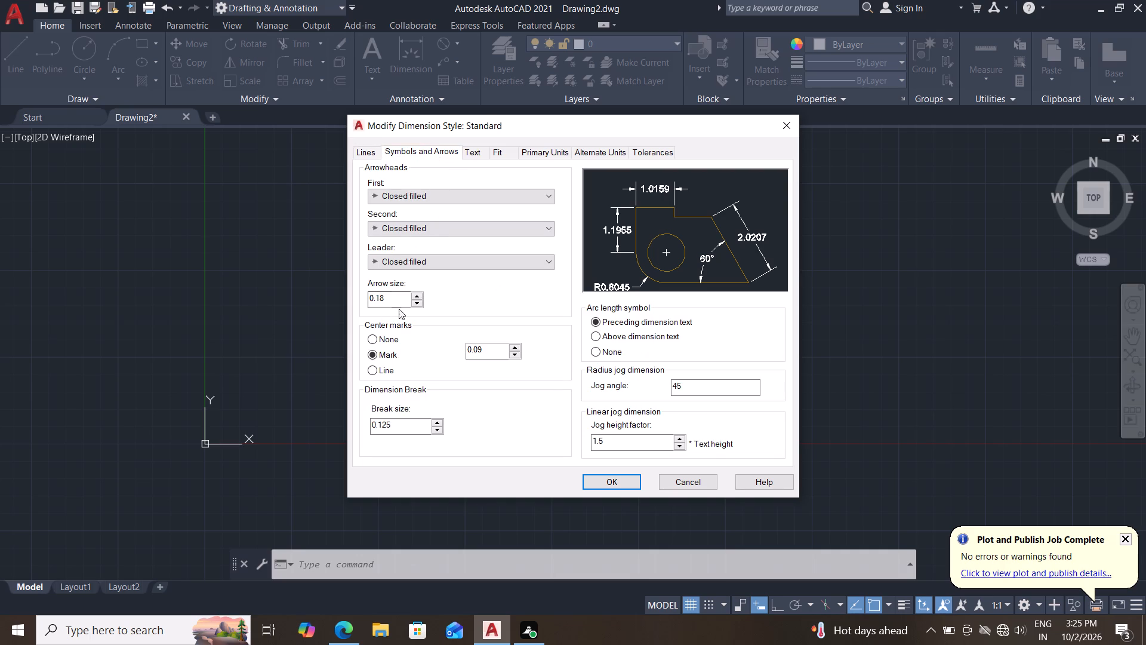
drag(403, 302, 310, 289)
key(3)
key(Return)
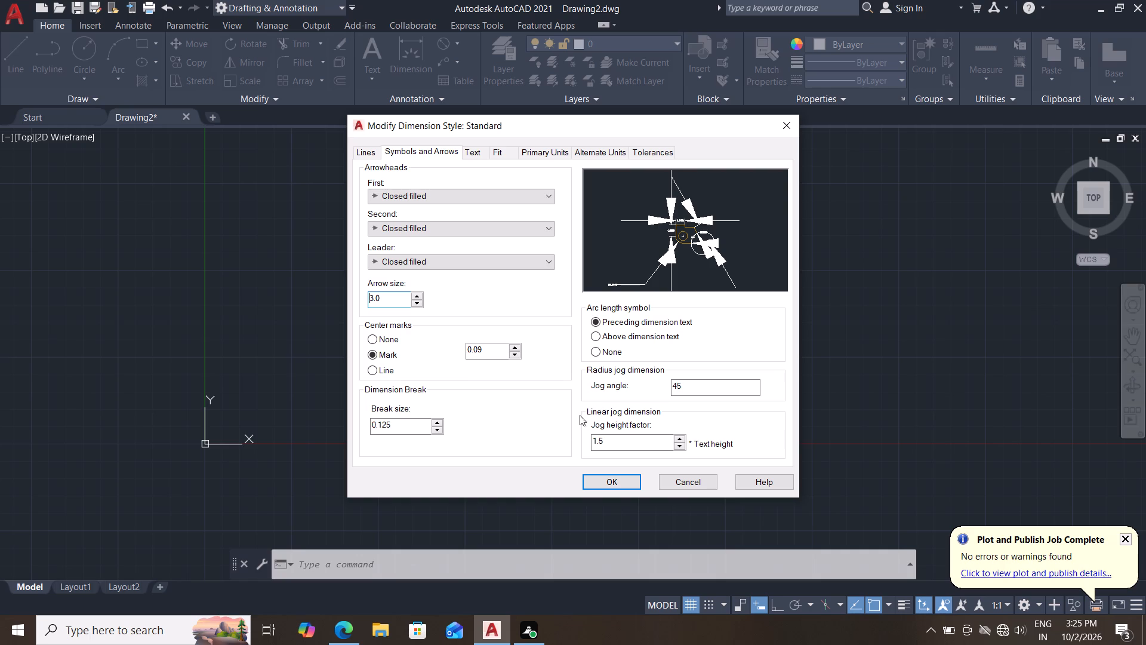
click(433, 149)
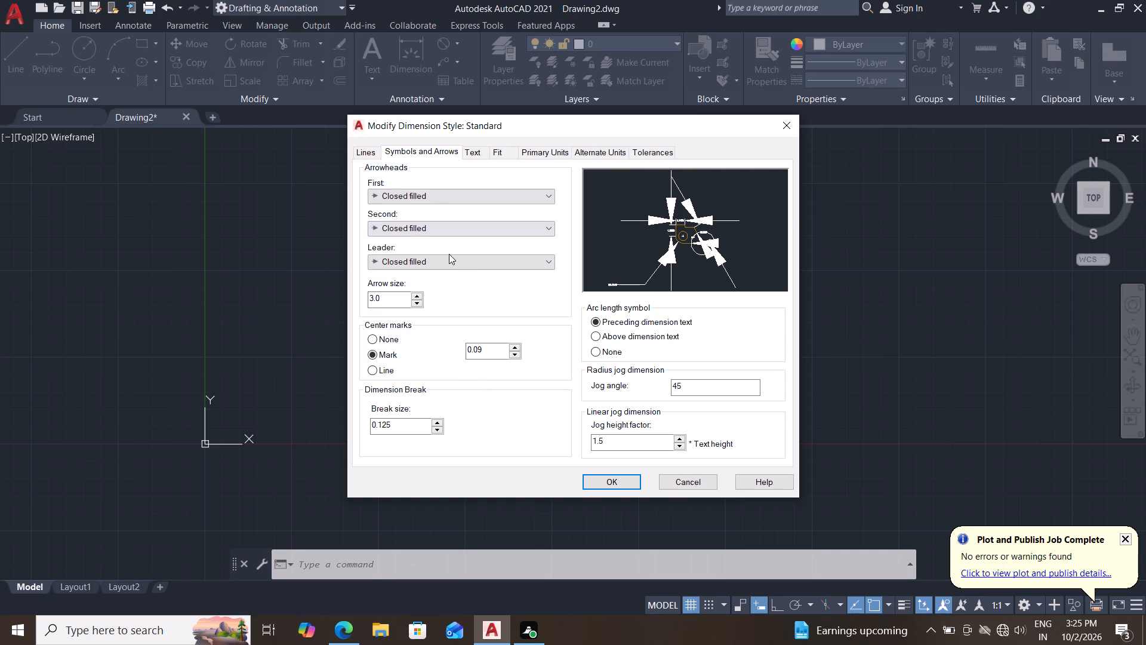
Set the text height of the Standard dimension style to 3.
click(480, 148)
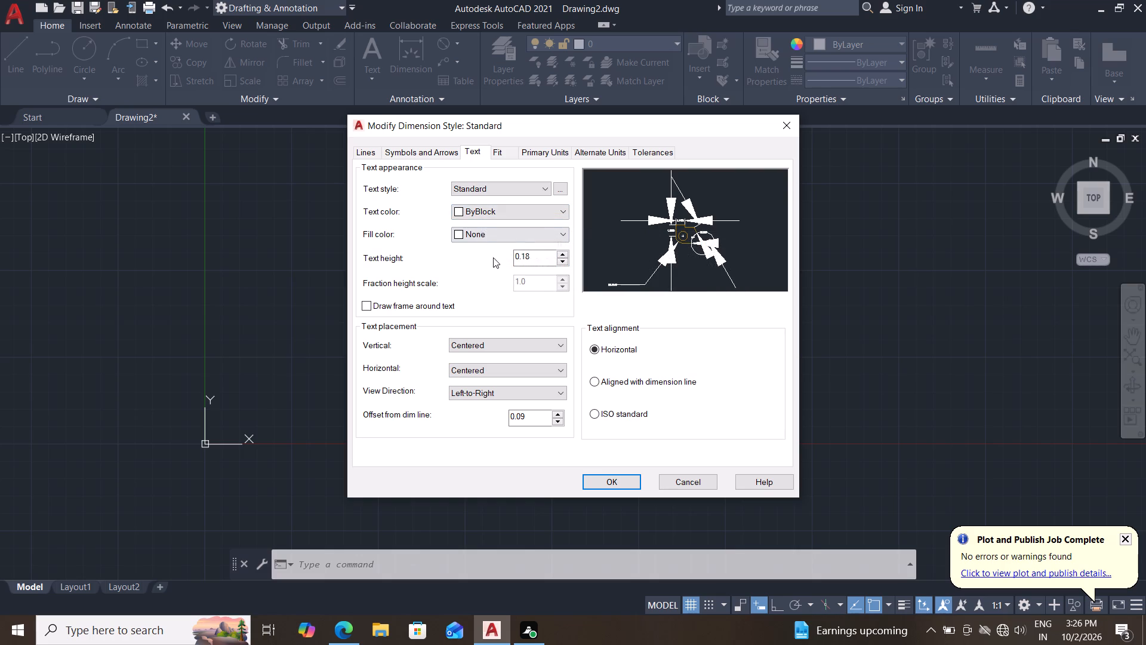
click(438, 150)
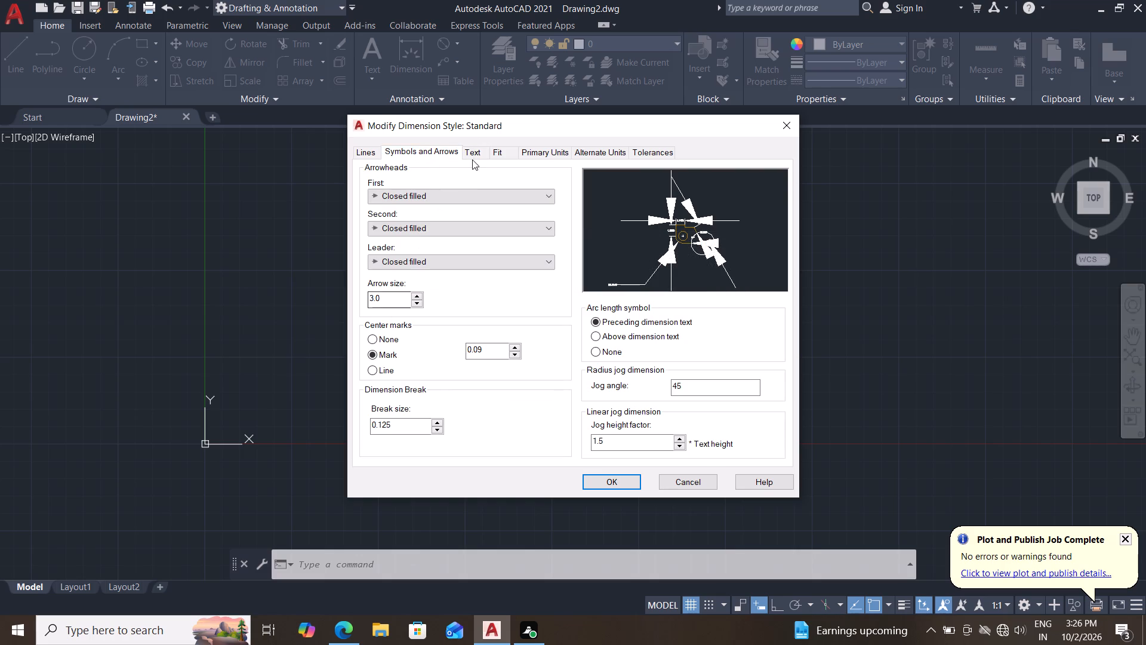
click(480, 156)
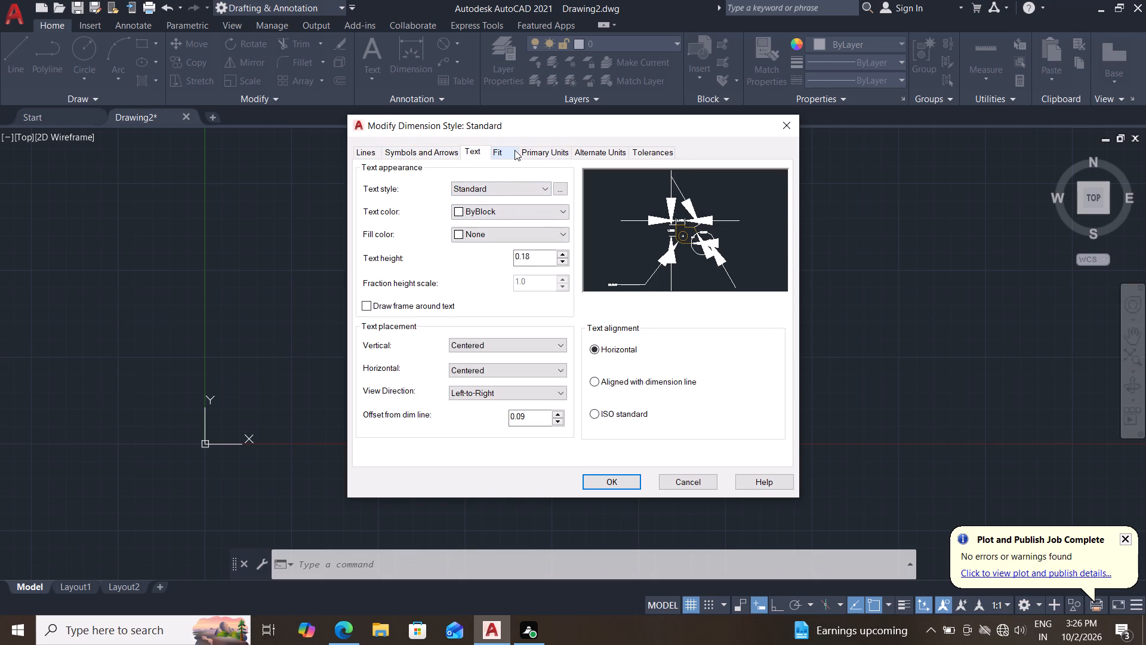
click(515, 150)
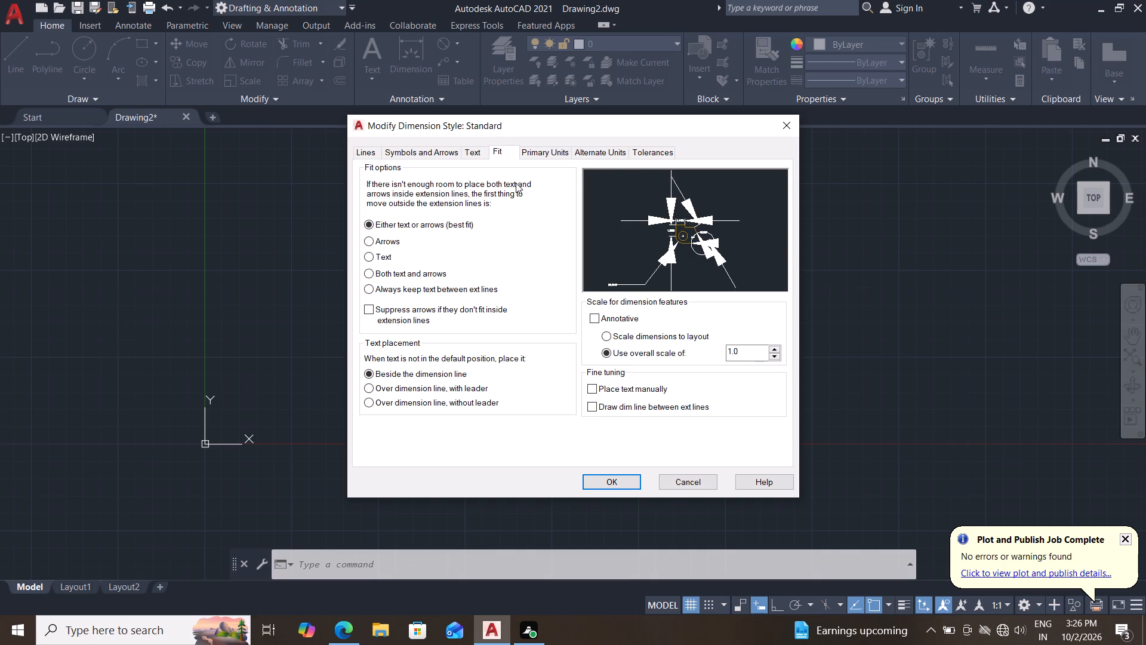
click(476, 154)
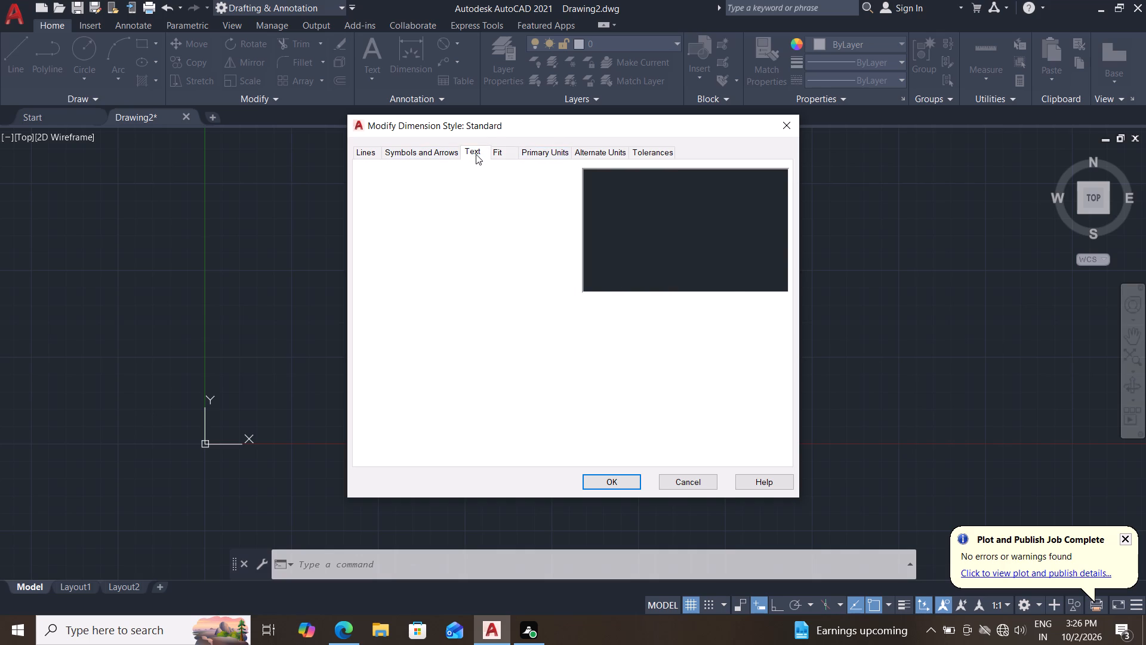
drag(546, 258, 420, 258)
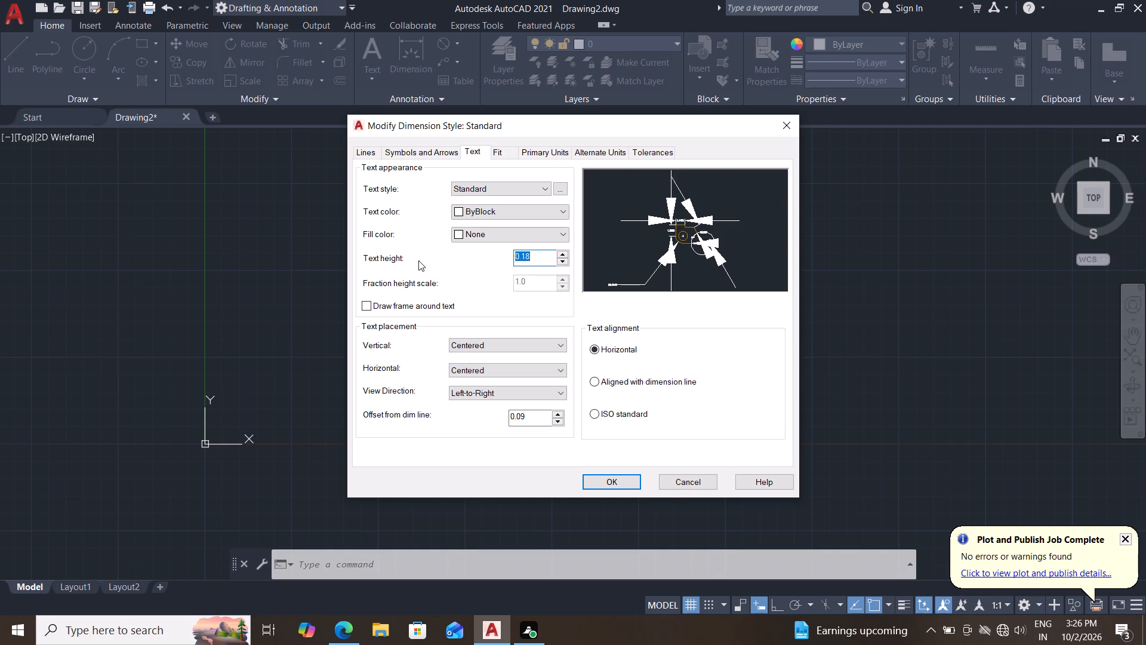
key(3)
key(Return)
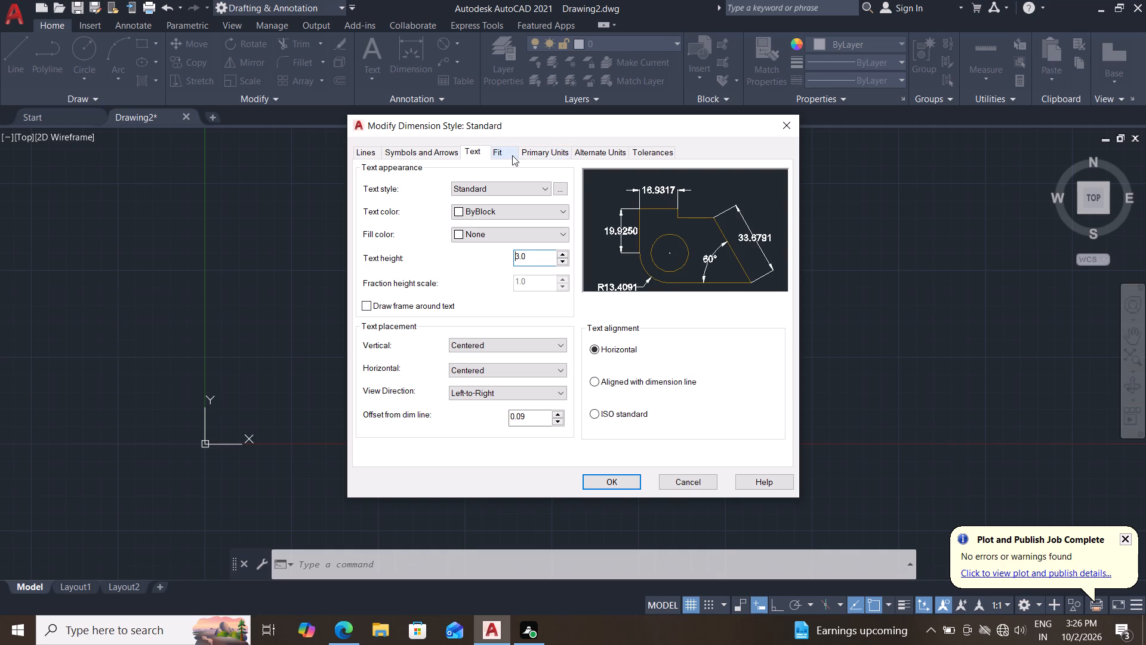
Set the primary linear dimension precision to 0.0 and suppress trailing zeros in linear dimensions.
click(512, 155)
click(544, 151)
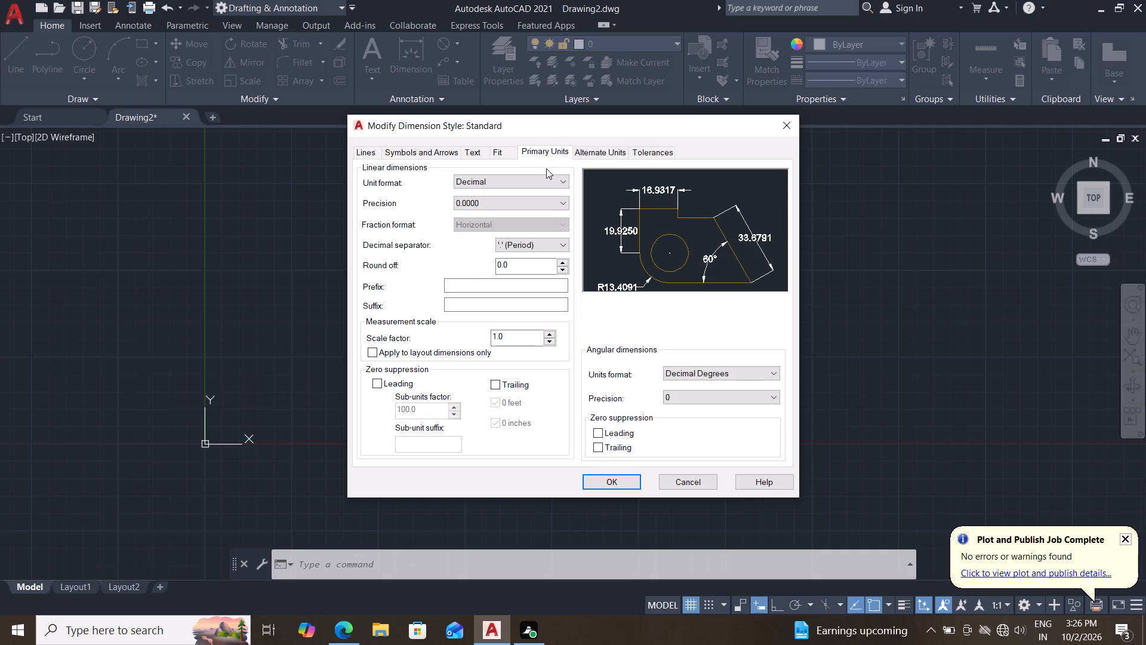
click(535, 199)
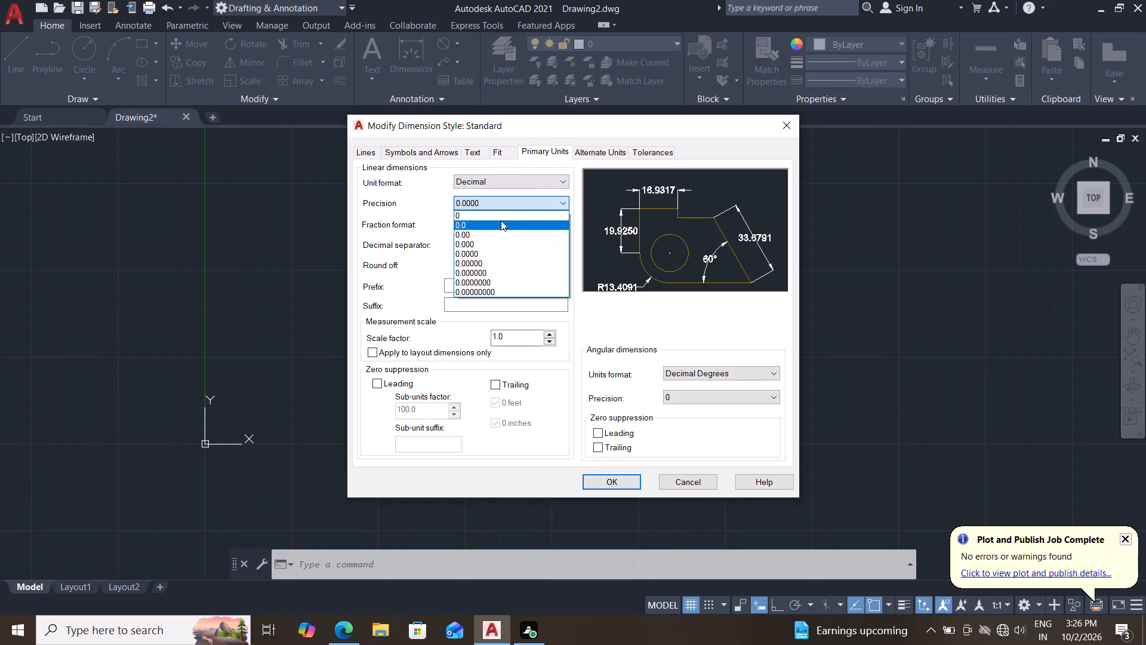
click(496, 222)
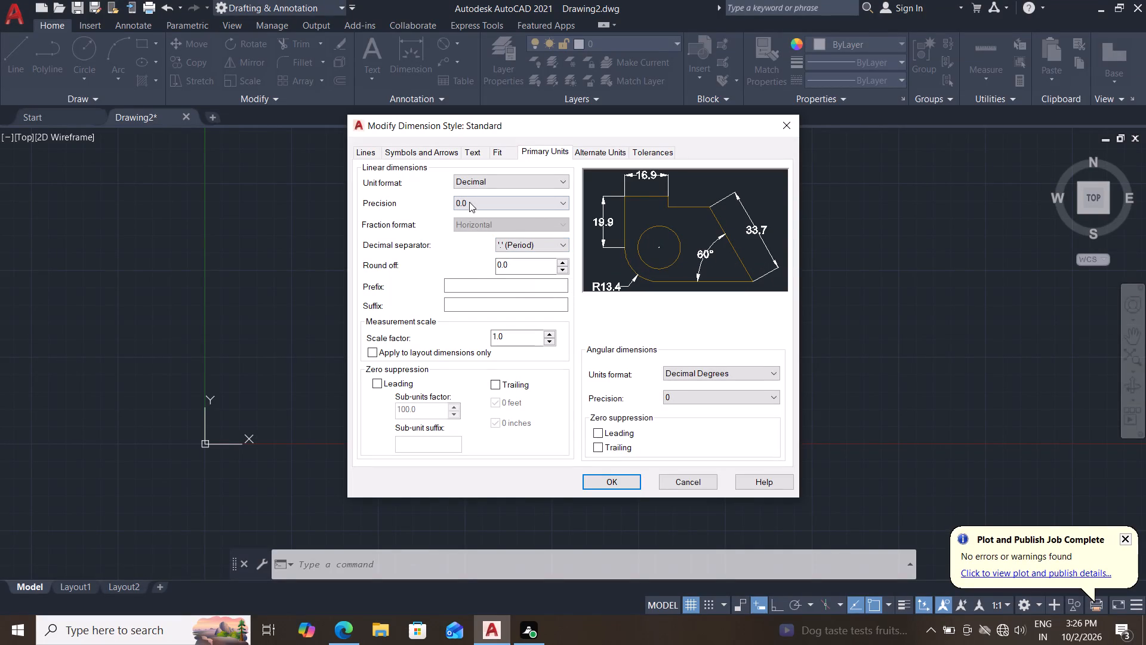
click(506, 387)
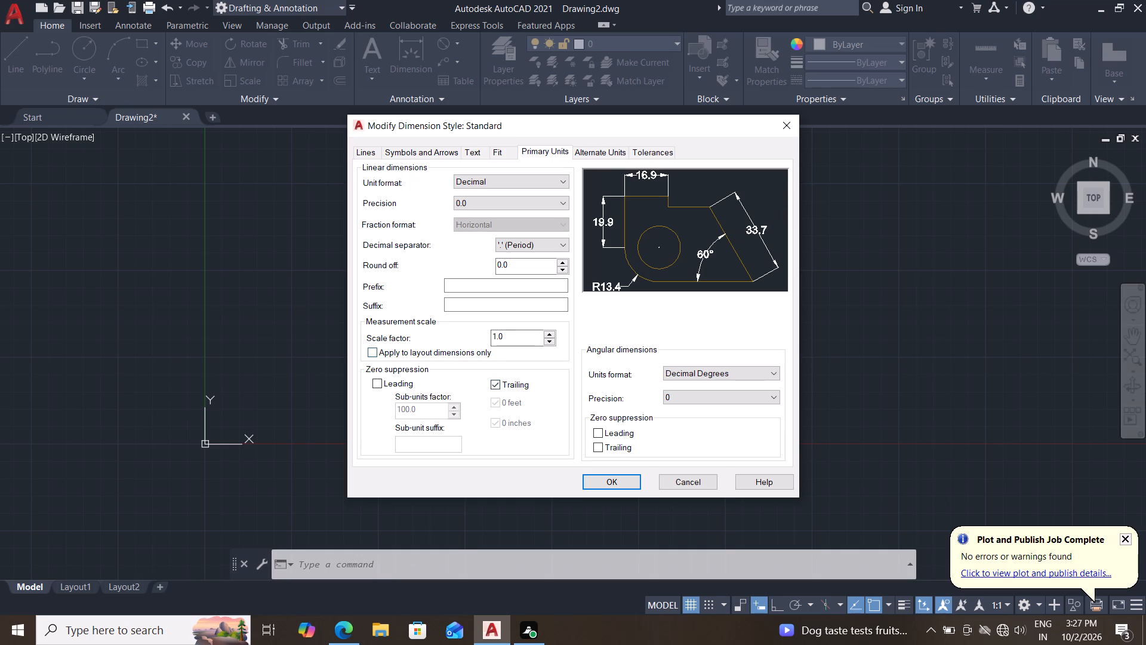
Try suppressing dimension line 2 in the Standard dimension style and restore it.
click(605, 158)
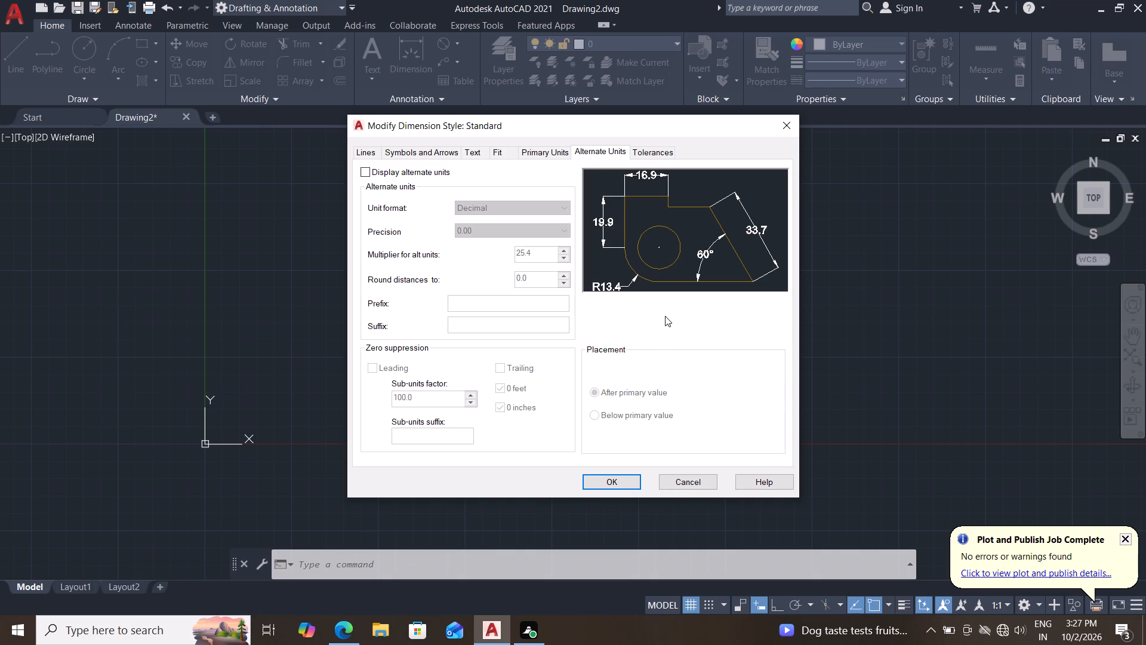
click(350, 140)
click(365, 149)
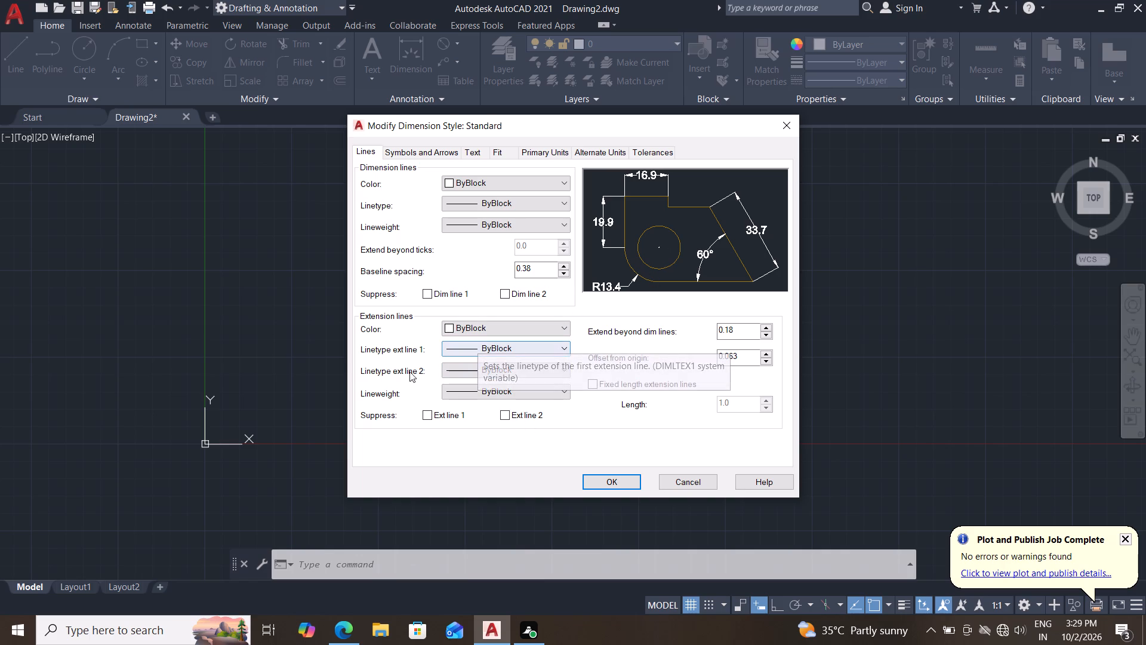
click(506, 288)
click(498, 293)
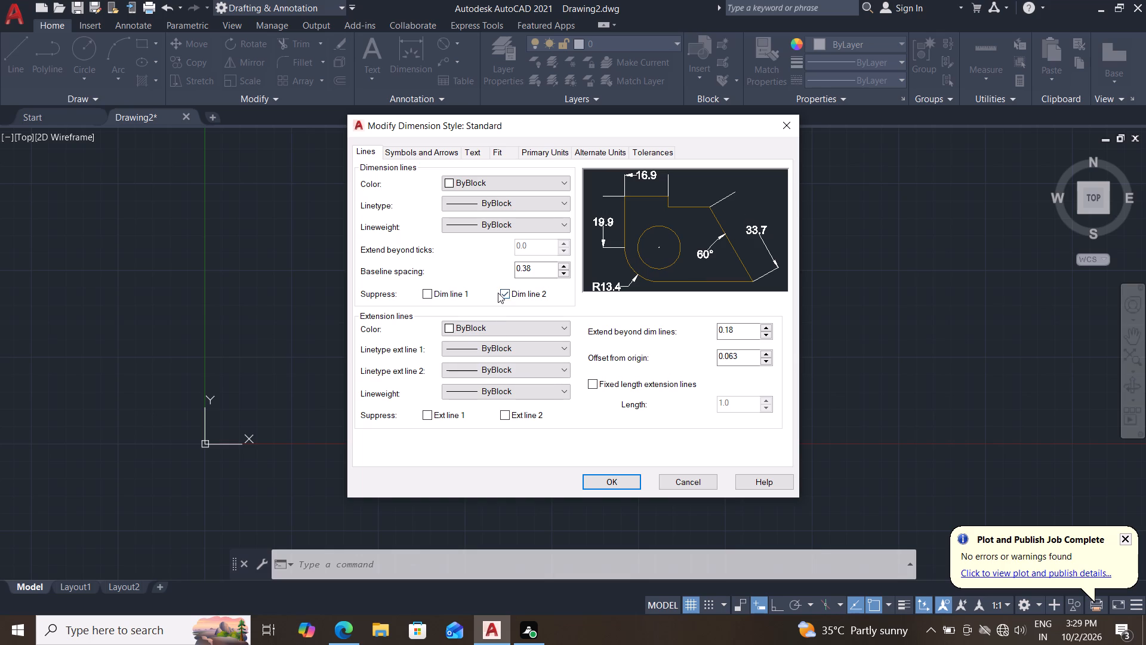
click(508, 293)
Accept the Standard dimension style modifications and close the Dimension Style Manager.
drag(627, 484, 620, 483)
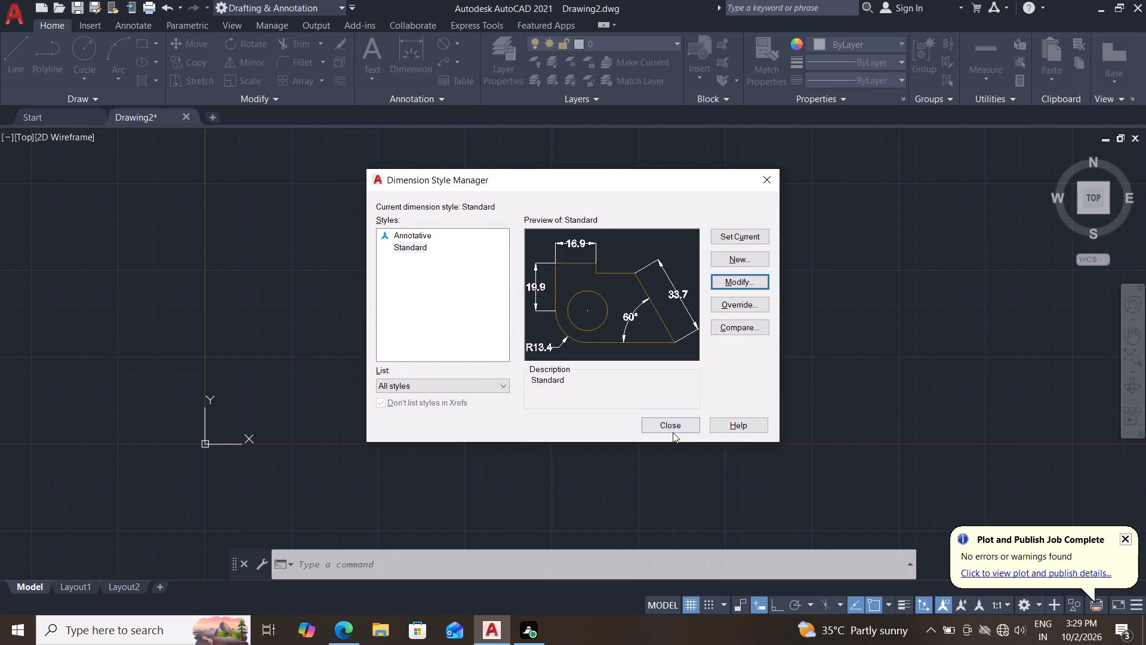
click(673, 432)
Draw a horizontal line 193.6 mm long near the origin with Ortho mode on.
drag(19, 47, 19, 52)
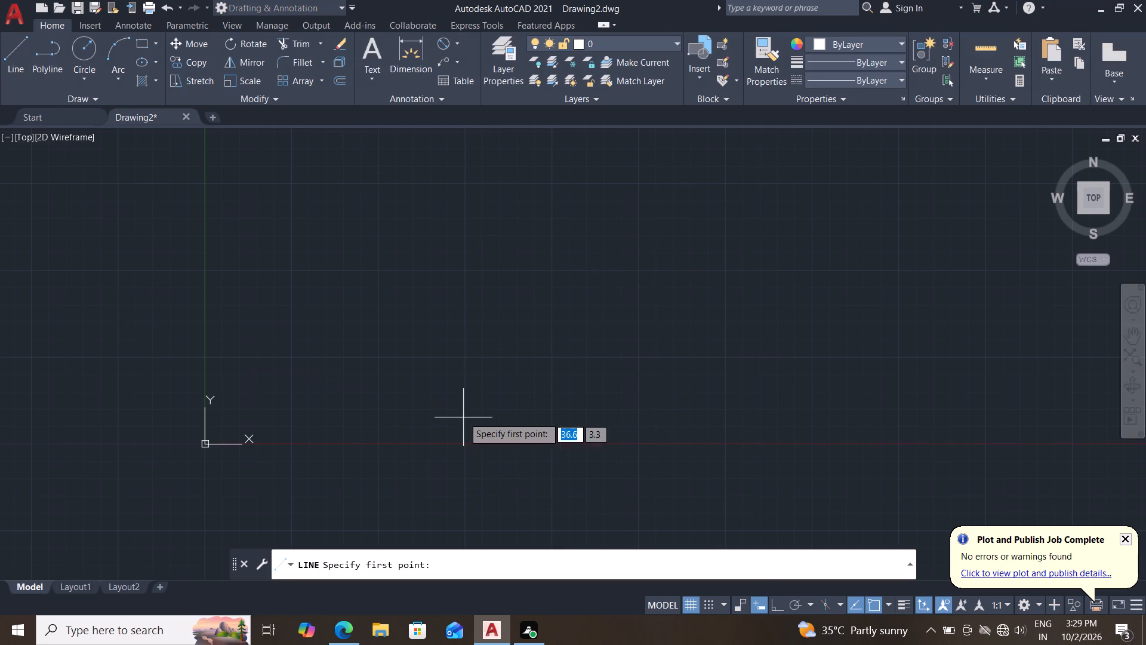
scroll(464, 416, down, 6)
click(341, 422)
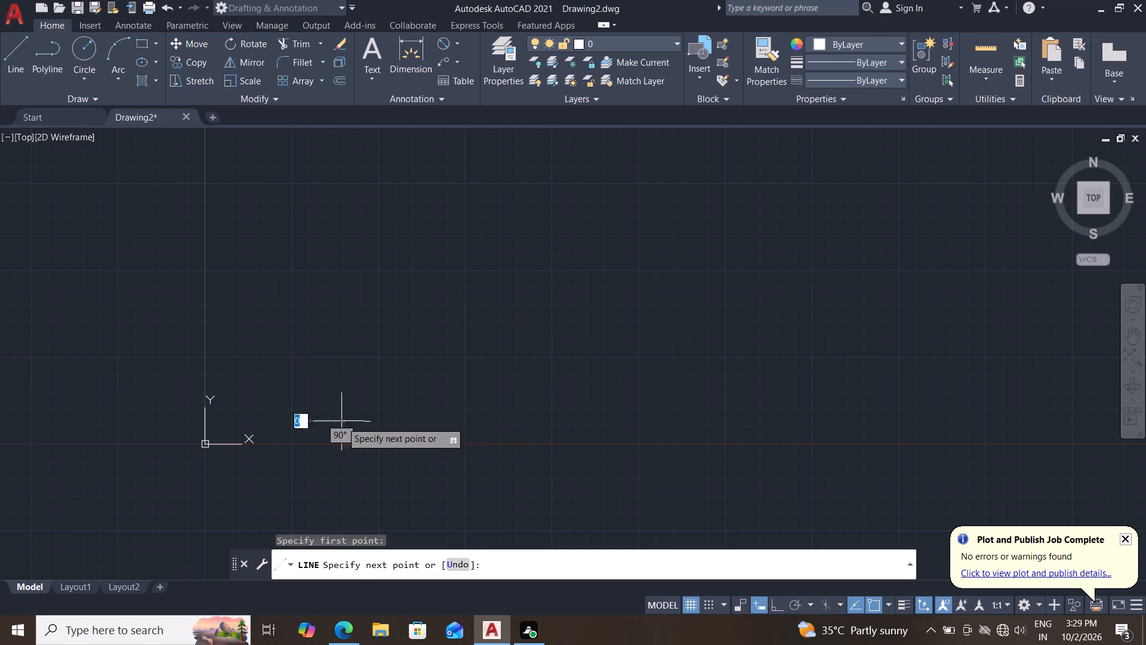
key(F8)
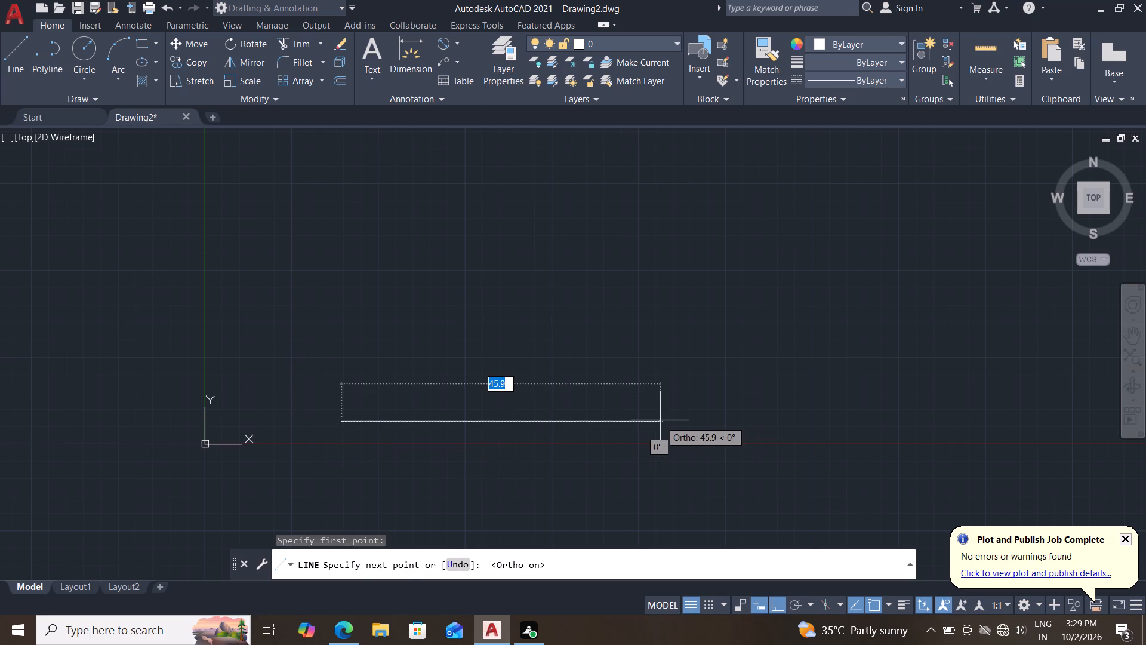
text(19)
key(3)
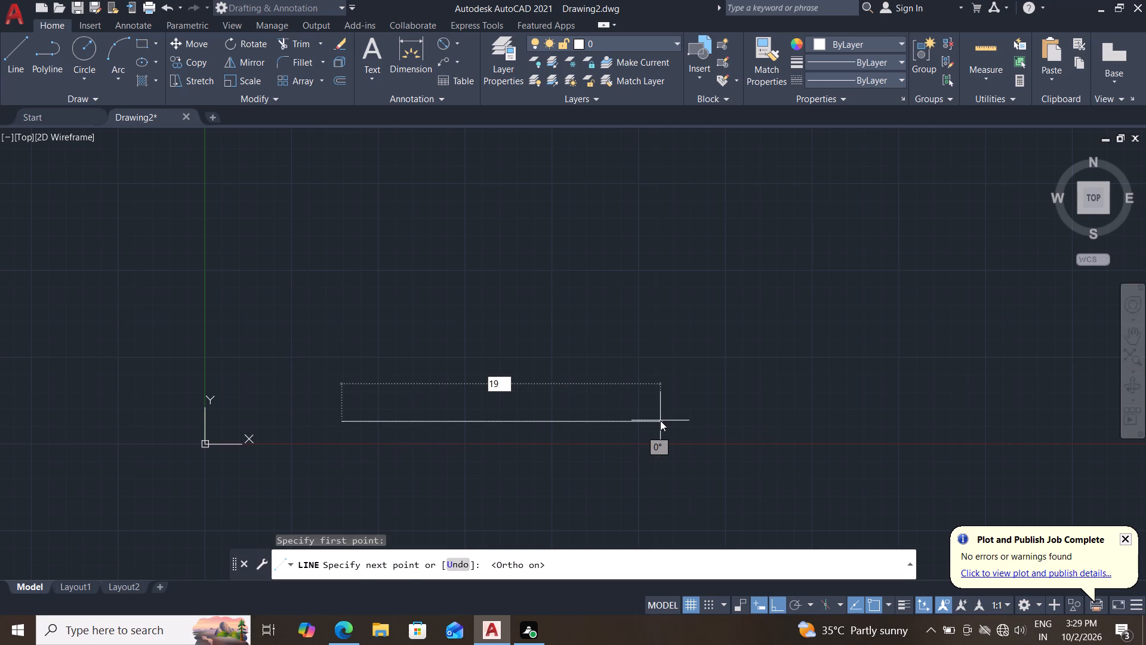
text(.6)
key(Return)
key(Escape)
Draw a 53.7 mm line at 135° from the left end of the horizontal line.
scroll(652, 434, down, 1)
middle_drag(629, 454, 508, 456)
scroll(588, 441, up, 1)
scroll(588, 441, down, 1)
scroll(703, 451, down, 3)
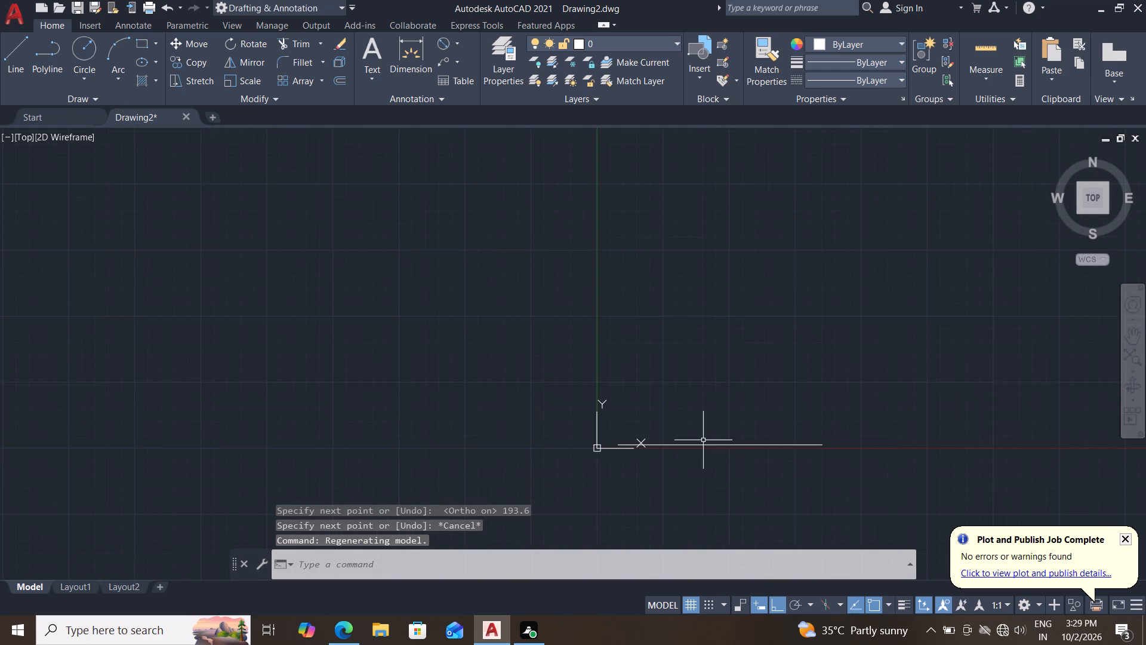
scroll(712, 452, up, 1)
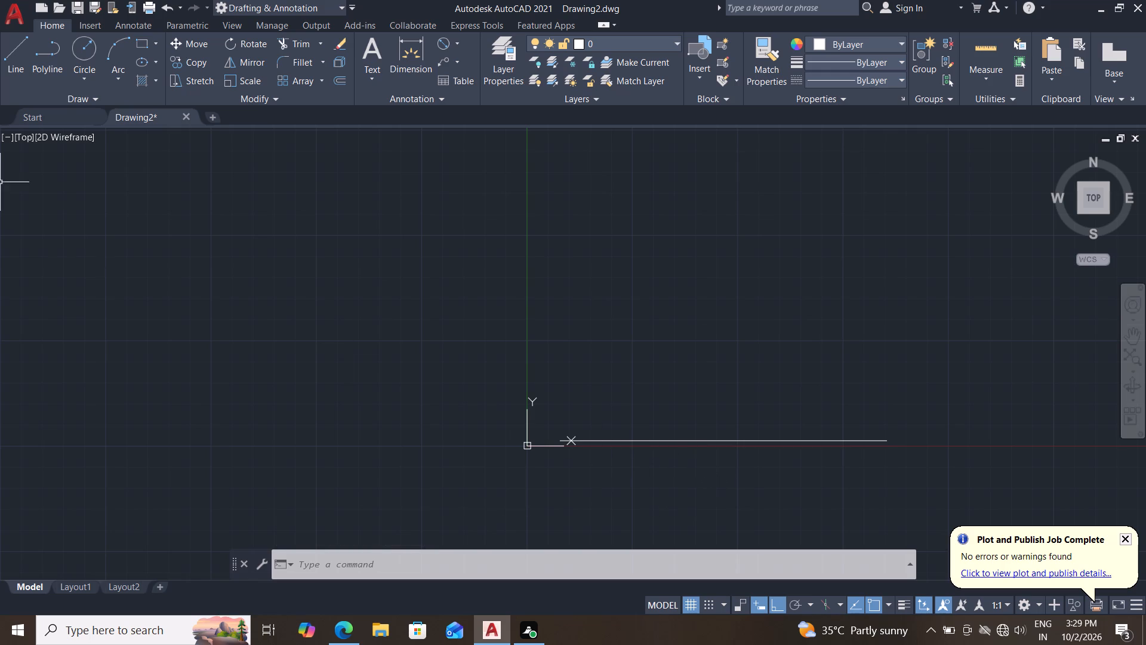
click(27, 44)
scroll(435, 413, up, 2)
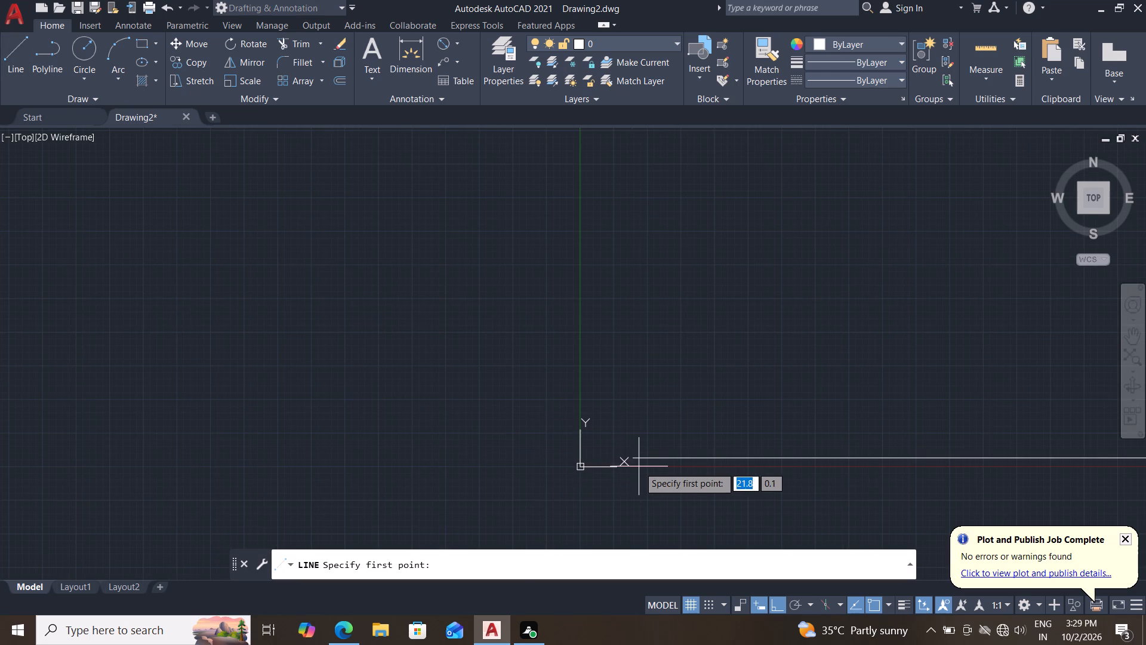
click(639, 463)
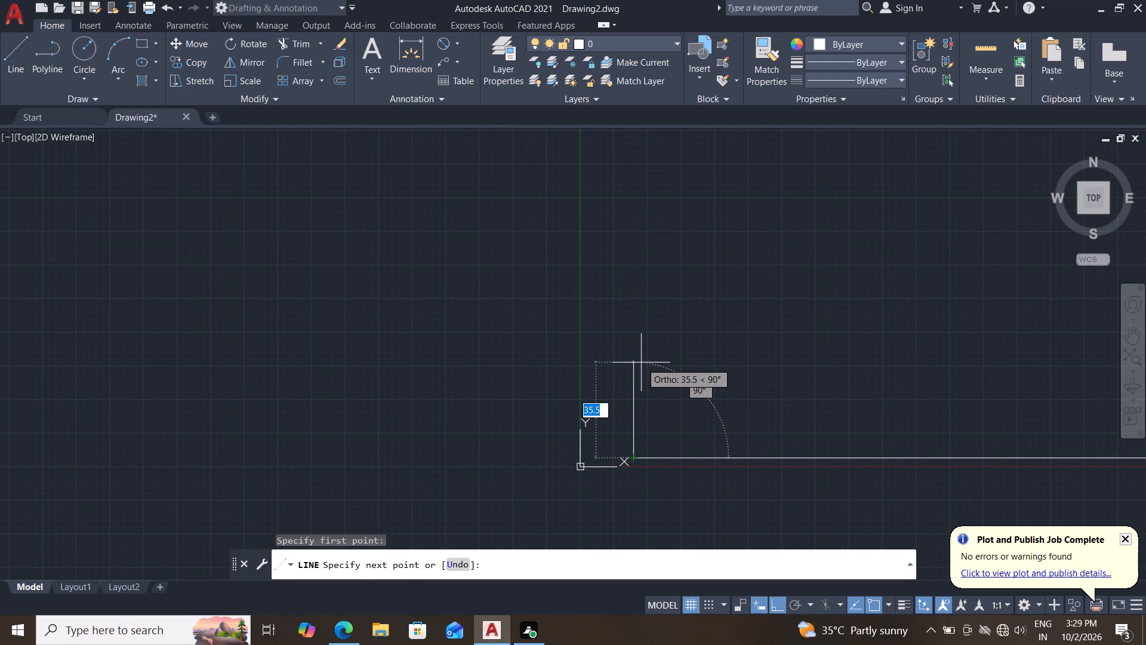
text(53.)
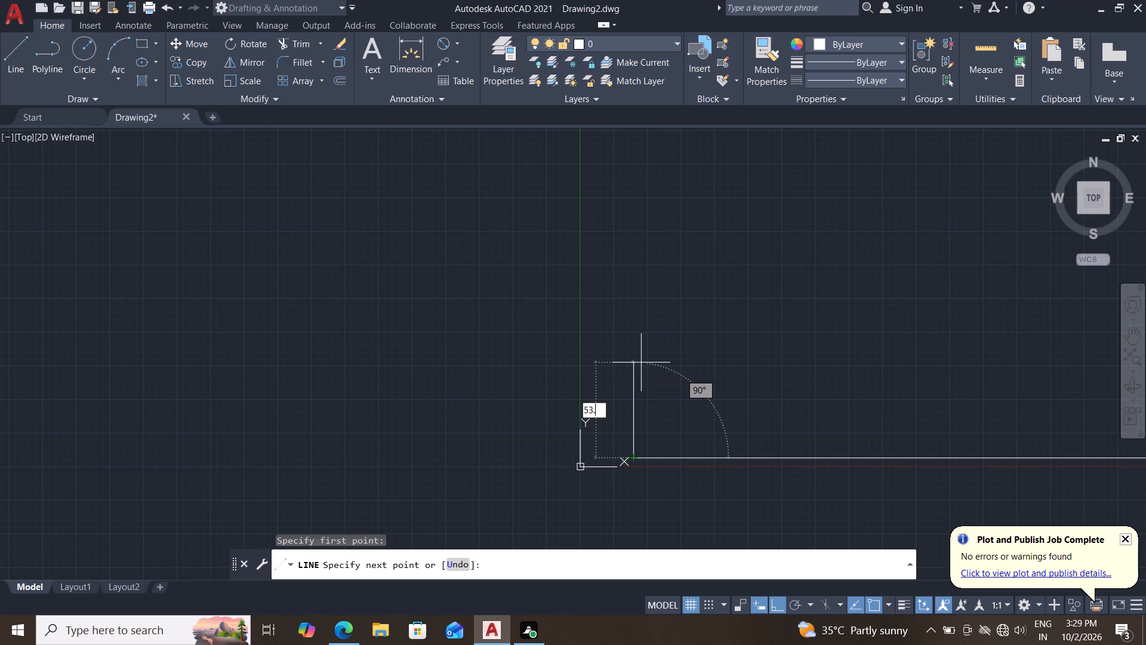
key(7)
key(Tab)
text(135)
key(Return)
key(Escape)
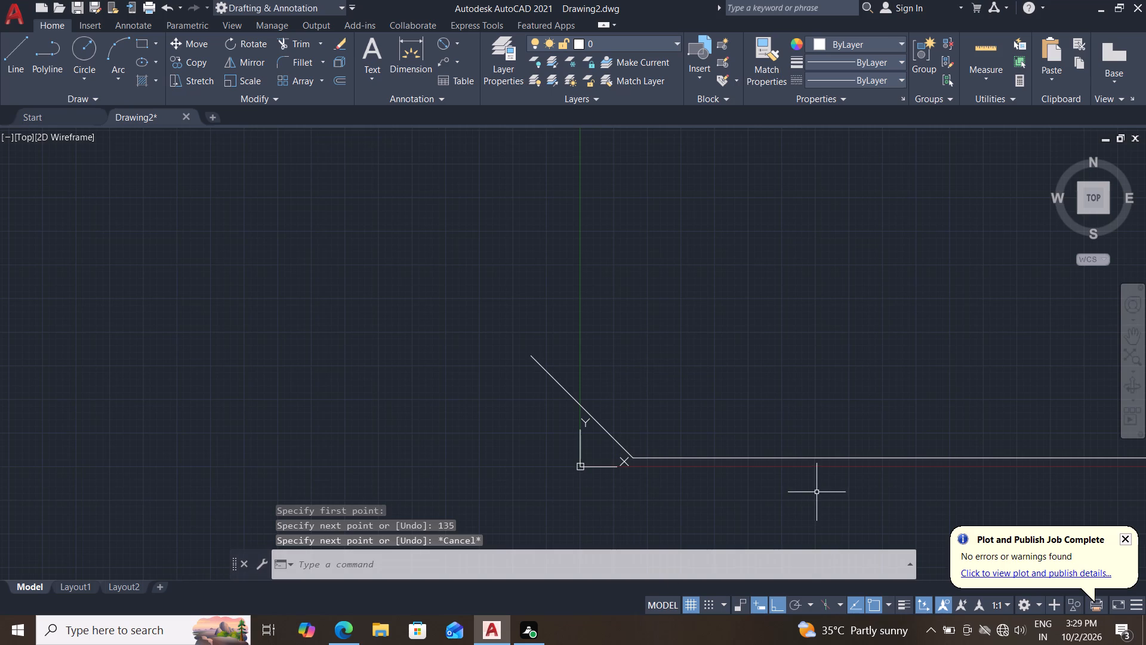
Set the UCS icon to Noorigin with the UCSICON command.
scroll(743, 447, down, 1)
text(ucs)
click(778, 490)
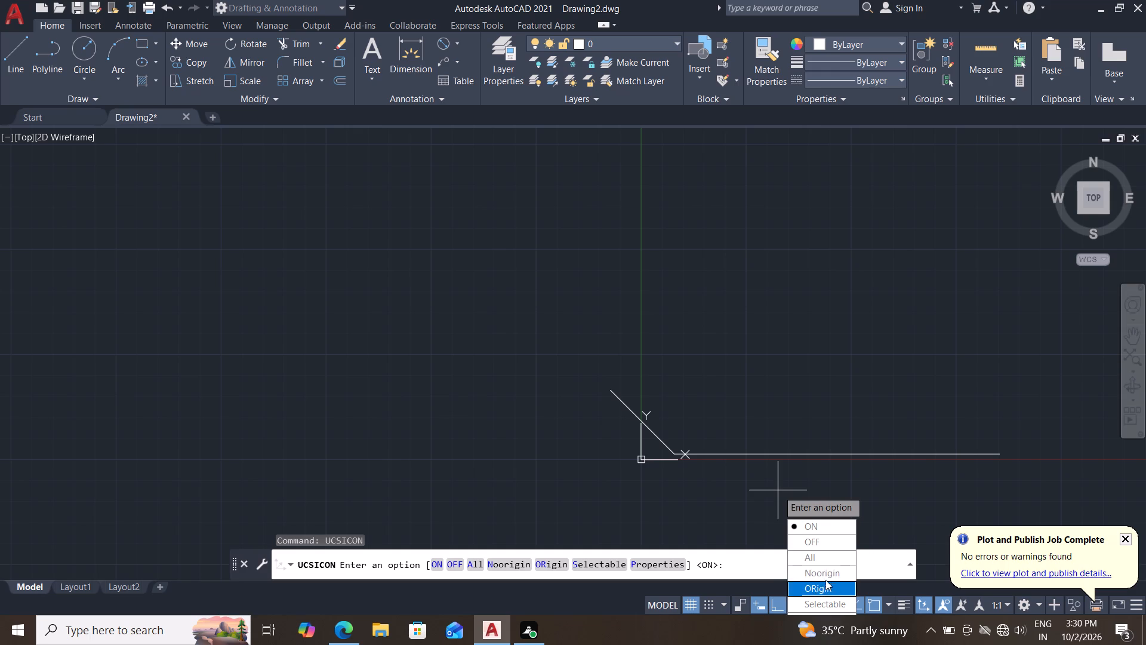
drag(827, 578, 778, 488)
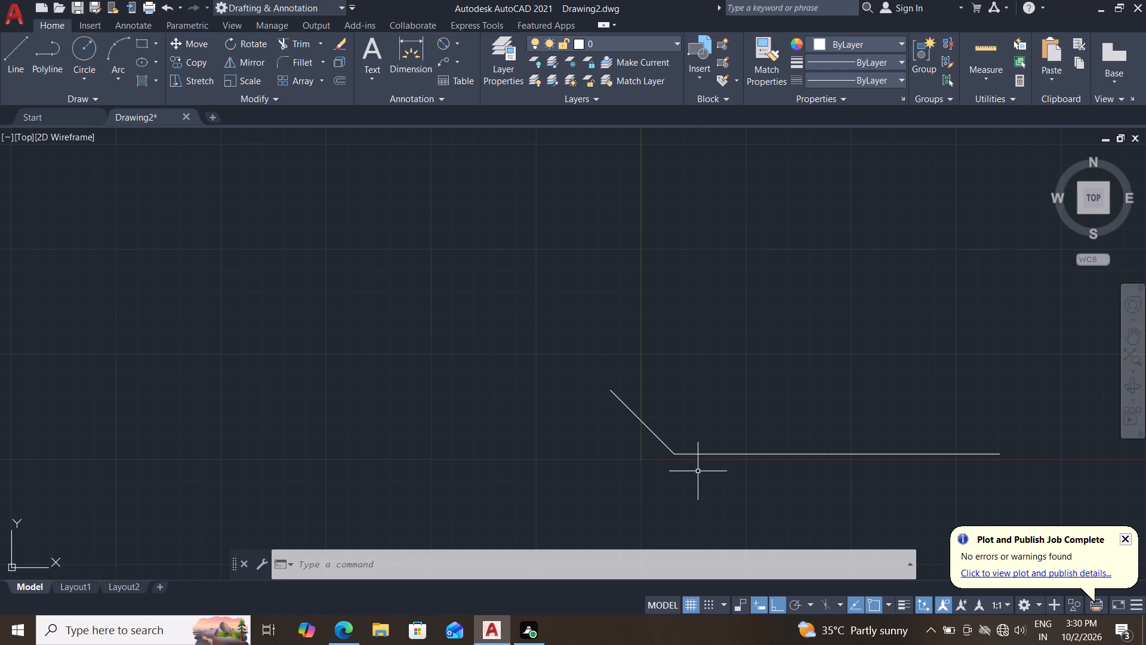
Draw a horizontal line from the inclined line's upper end, extending past the right end of the 193.6 mm line.
middle_drag(718, 426, 663, 417)
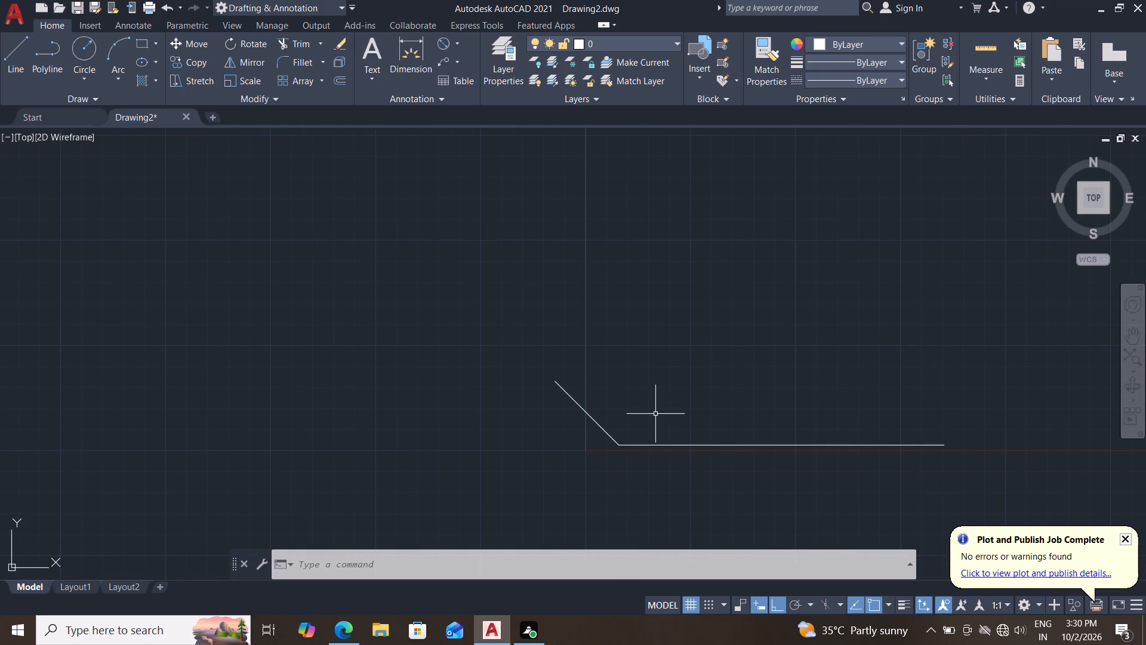
scroll(640, 456, down, 2)
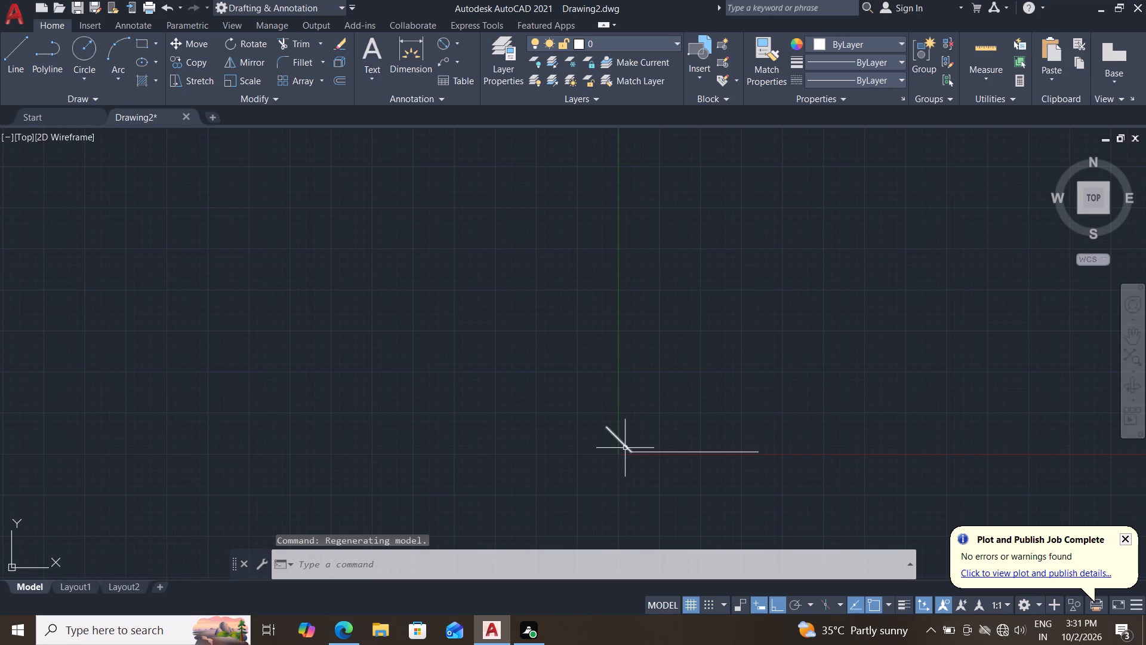
middle_drag(625, 448, 557, 457)
click(7, 50)
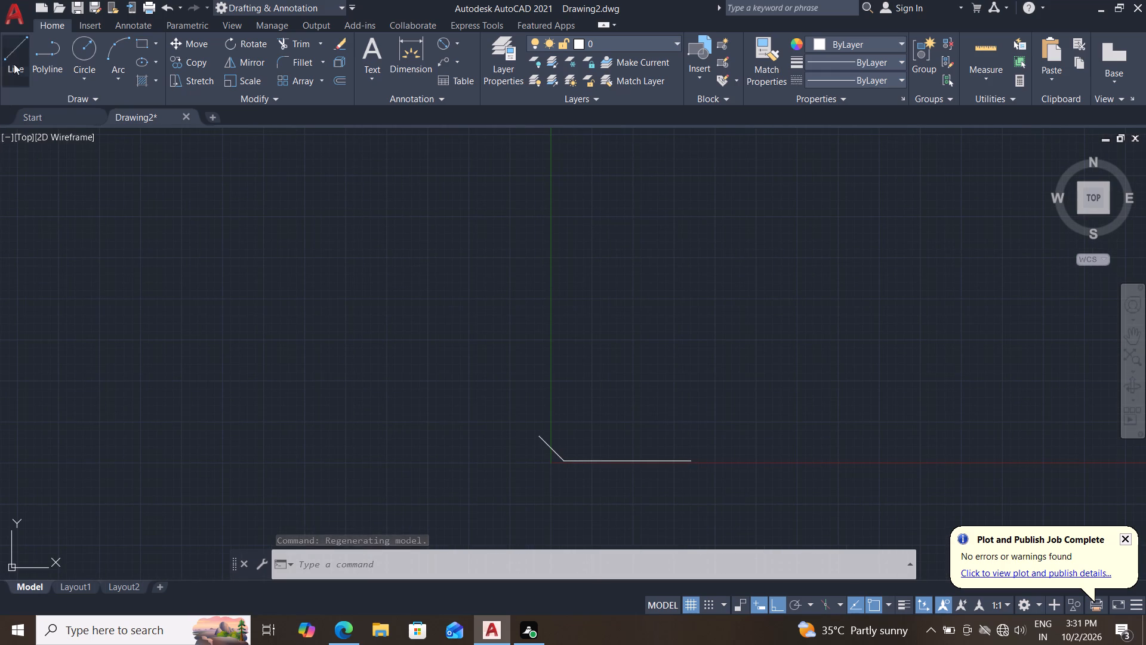
scroll(654, 421, up, 1)
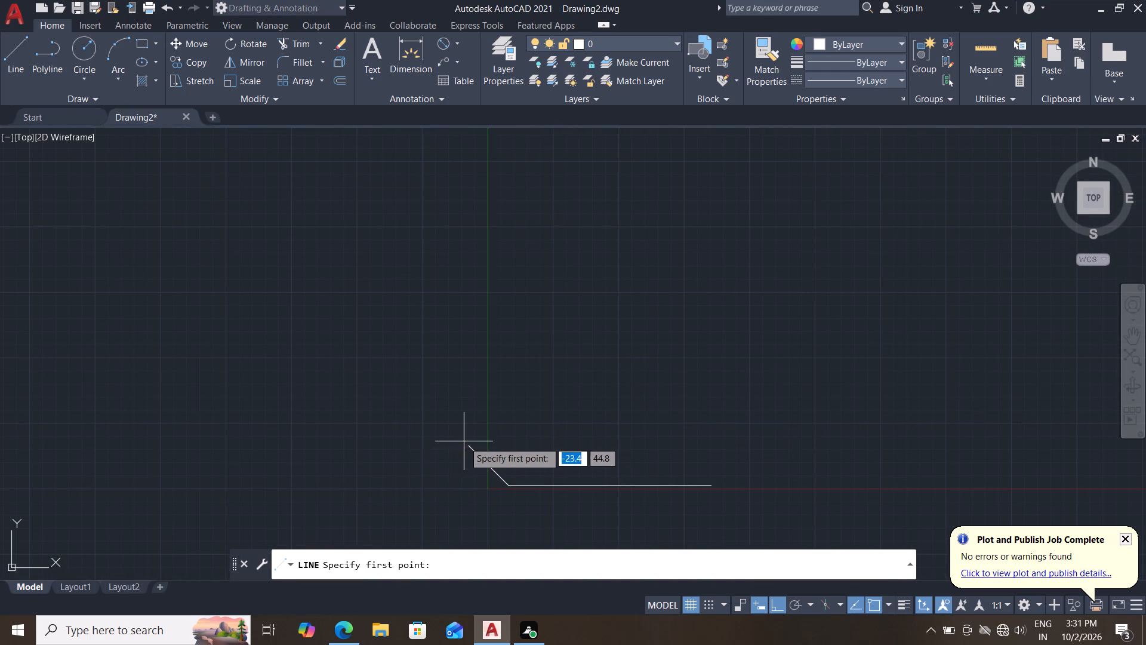
click(466, 441)
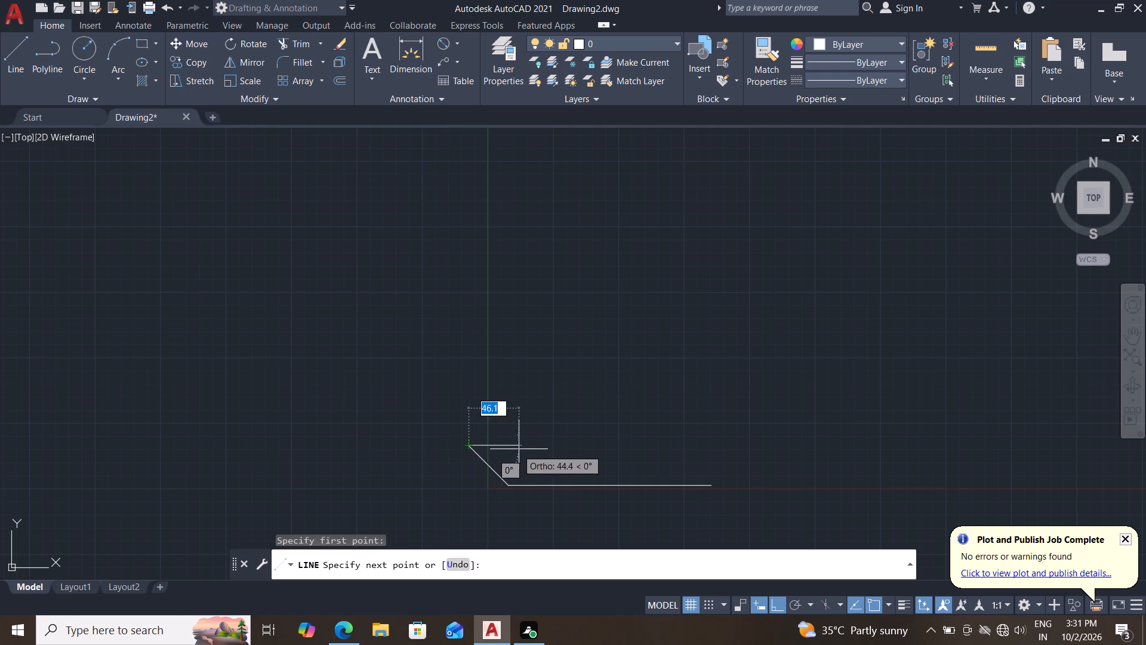
click(780, 449)
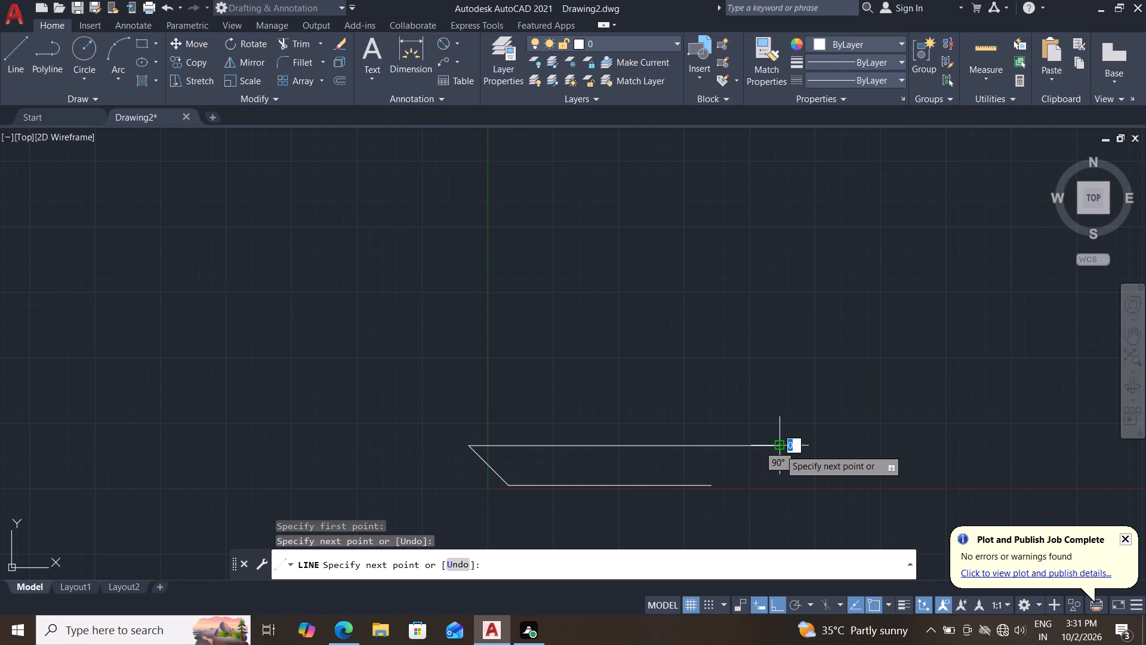
key(Escape)
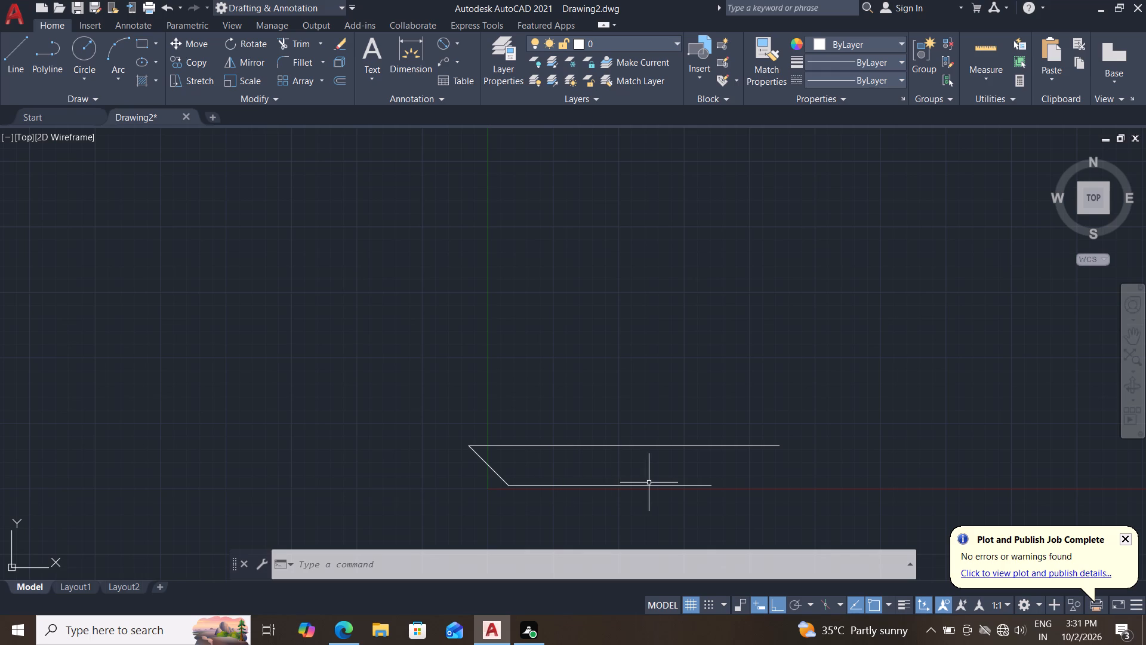
Start another line at the upper end of the inclined line.
click(13, 57)
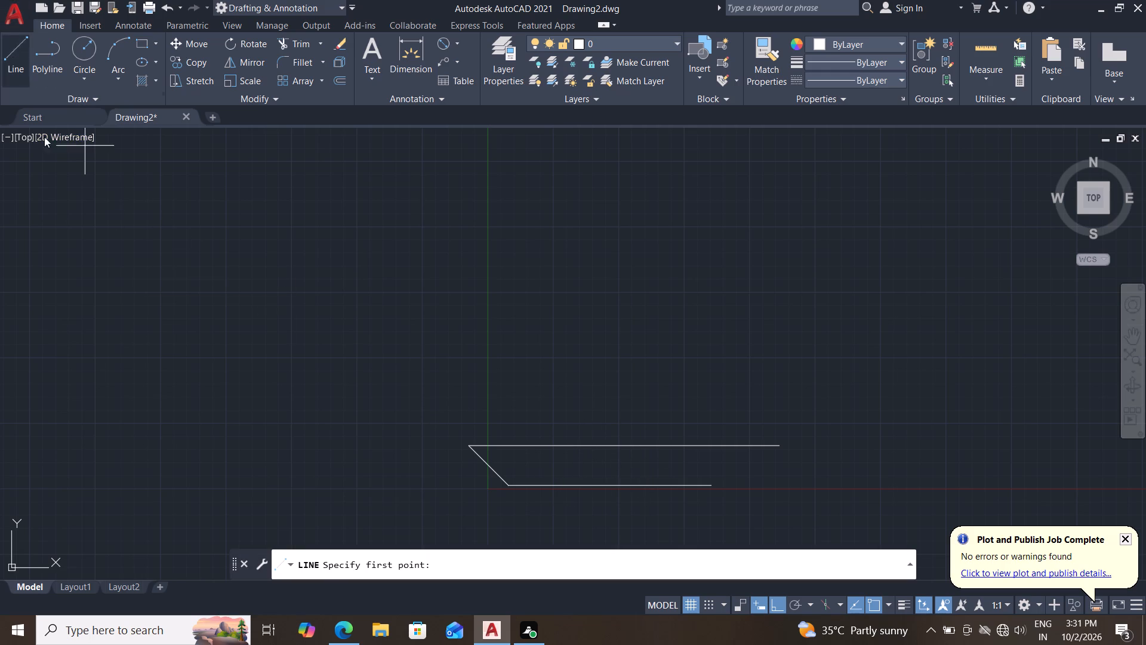
click(473, 452)
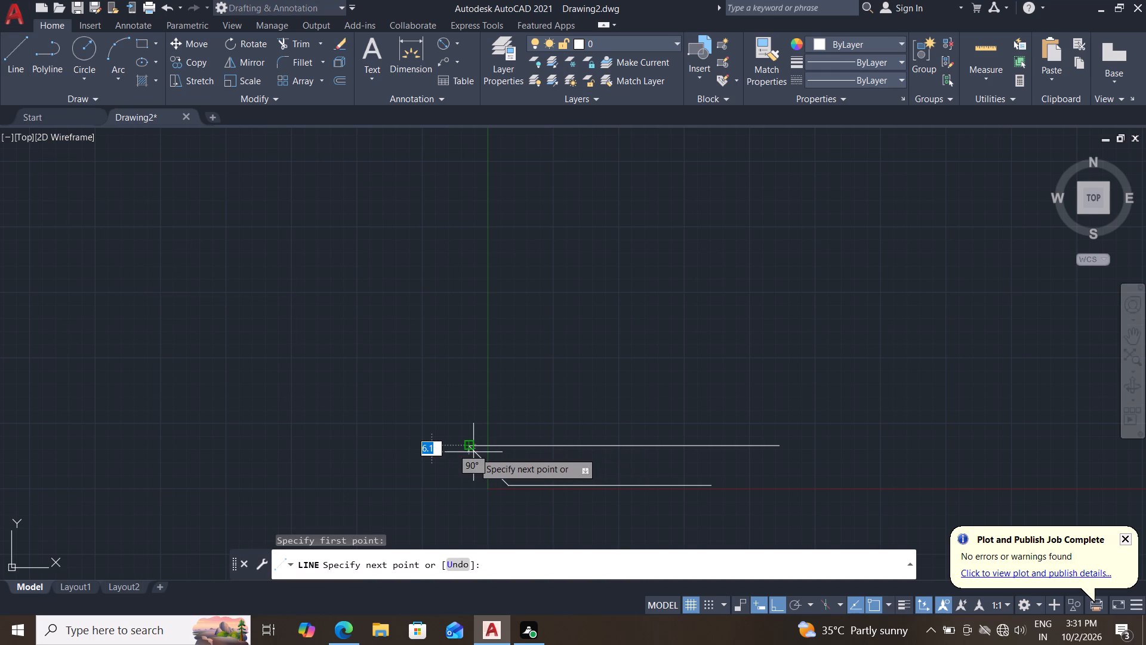
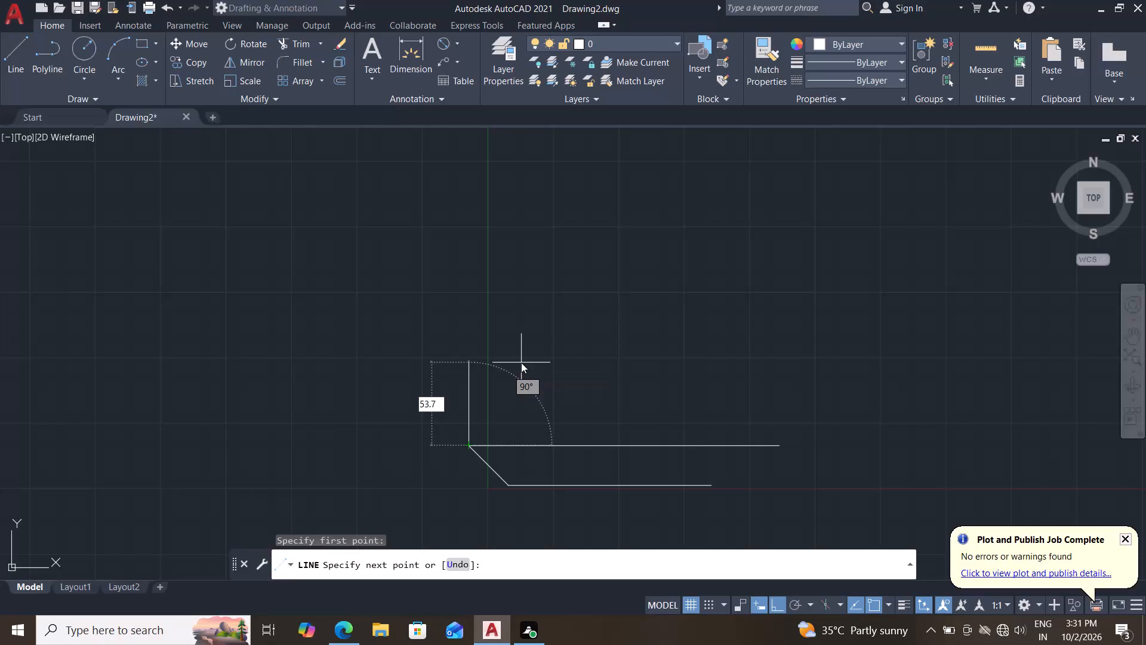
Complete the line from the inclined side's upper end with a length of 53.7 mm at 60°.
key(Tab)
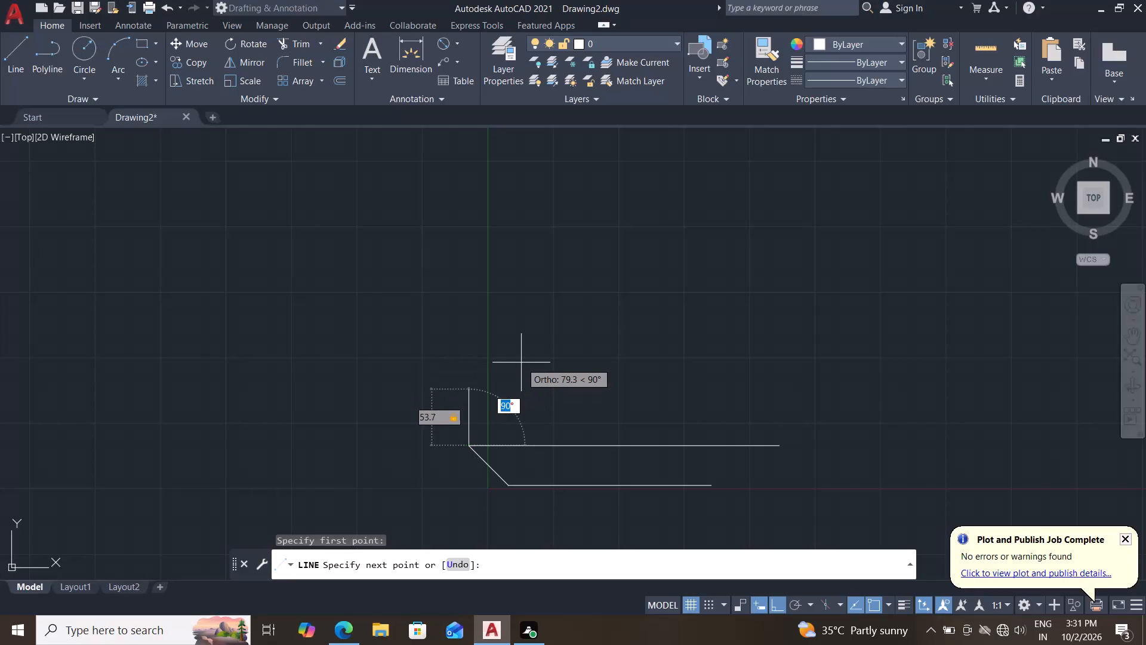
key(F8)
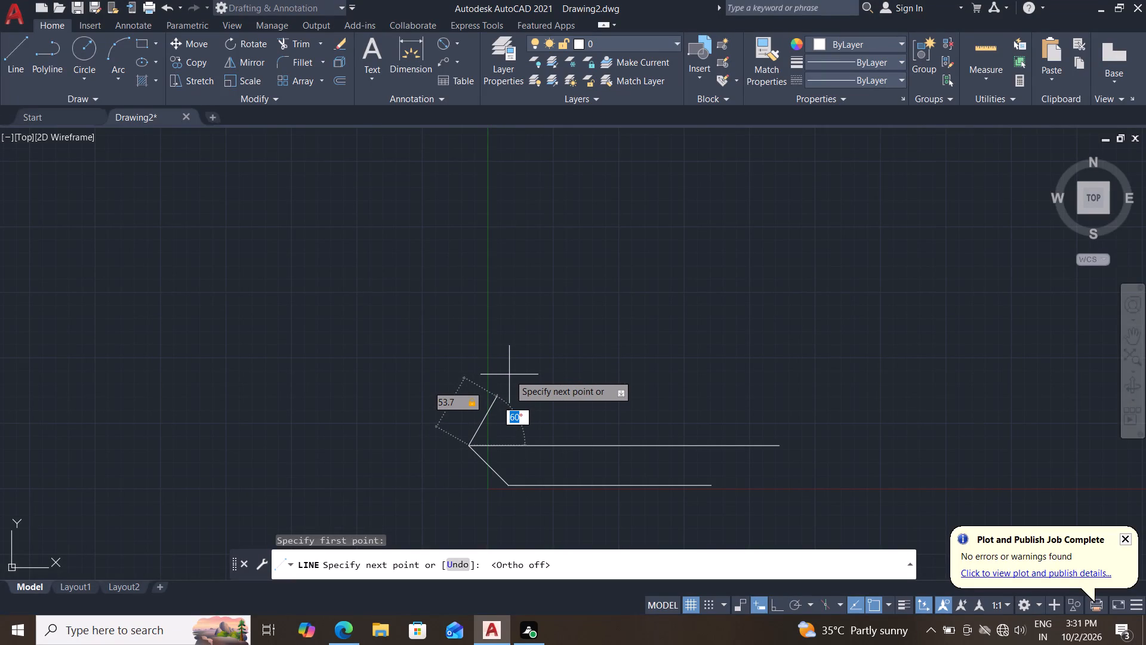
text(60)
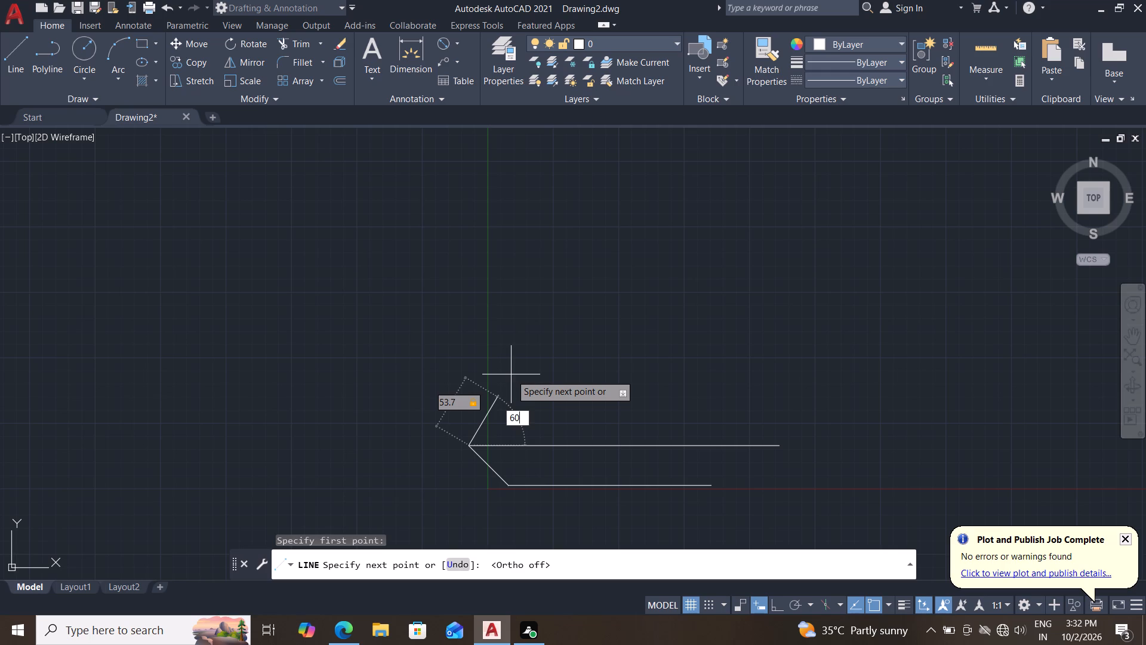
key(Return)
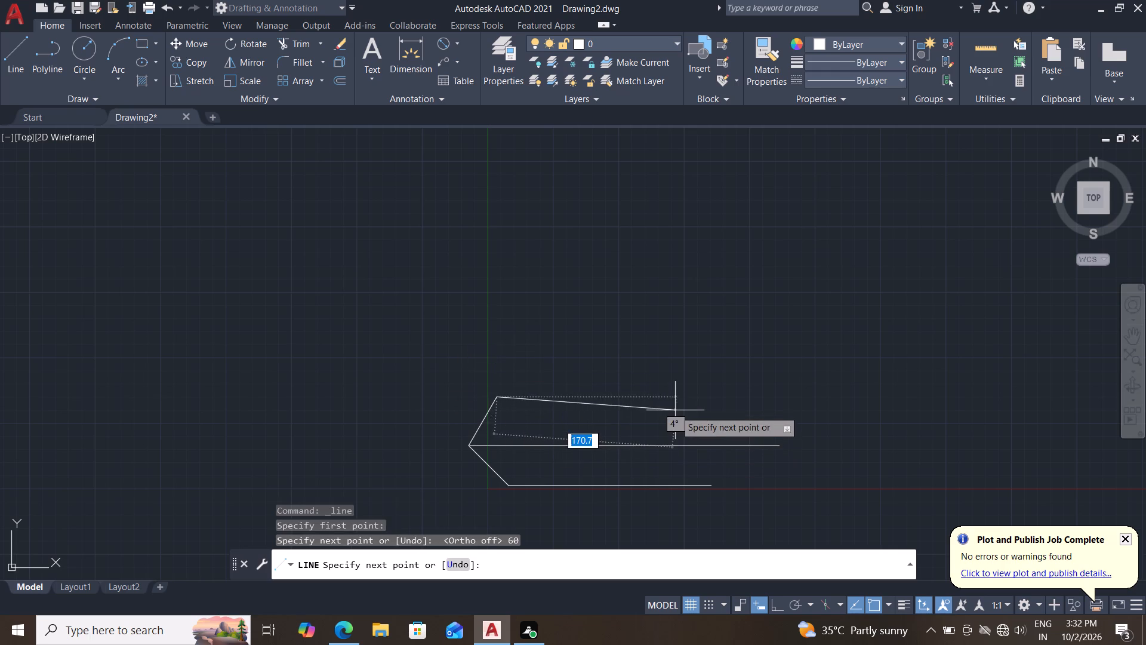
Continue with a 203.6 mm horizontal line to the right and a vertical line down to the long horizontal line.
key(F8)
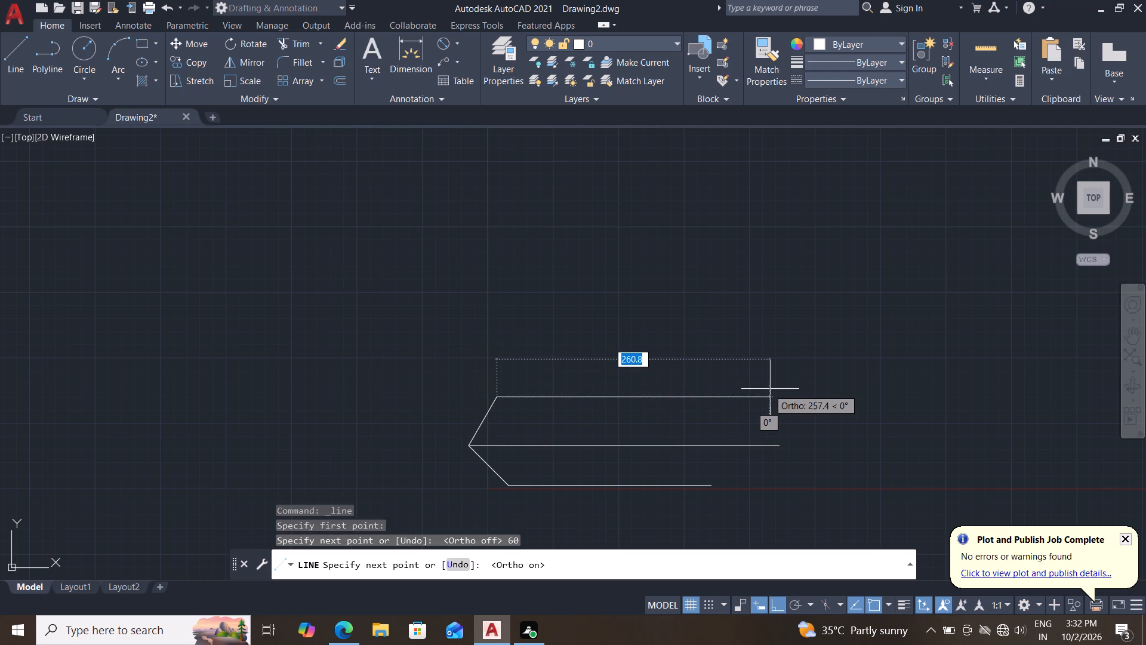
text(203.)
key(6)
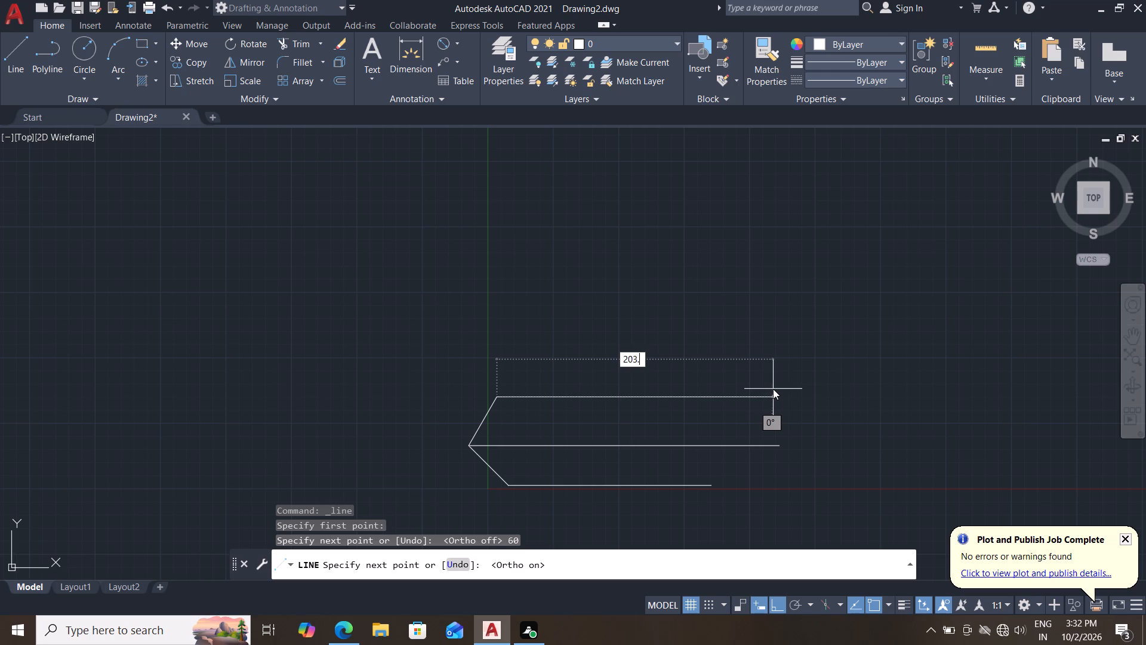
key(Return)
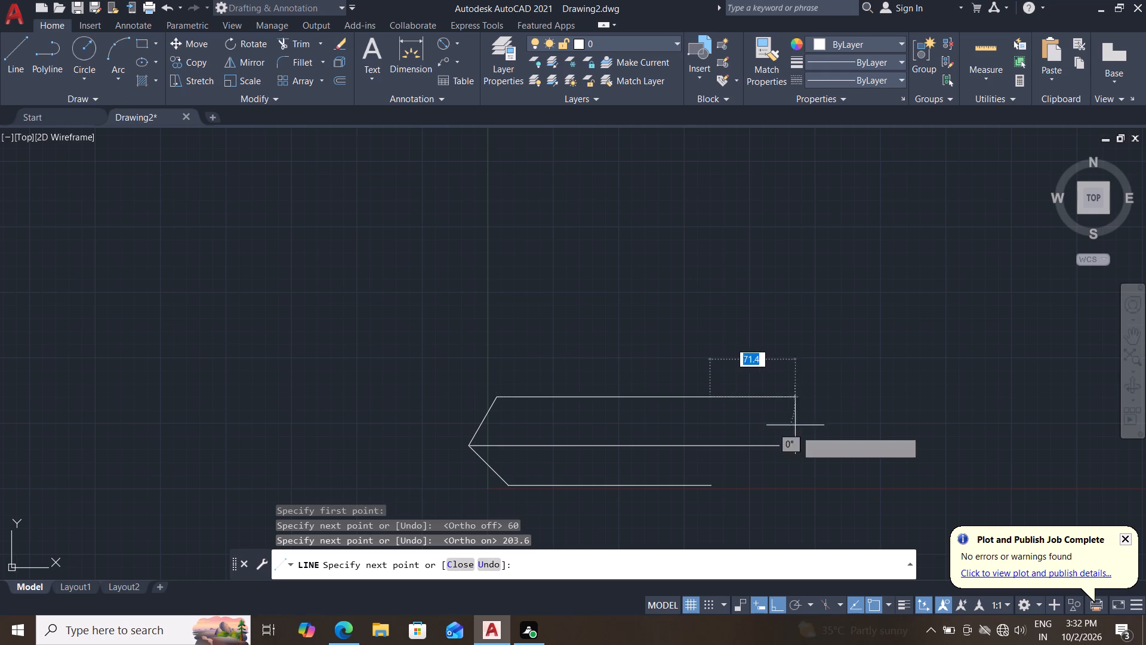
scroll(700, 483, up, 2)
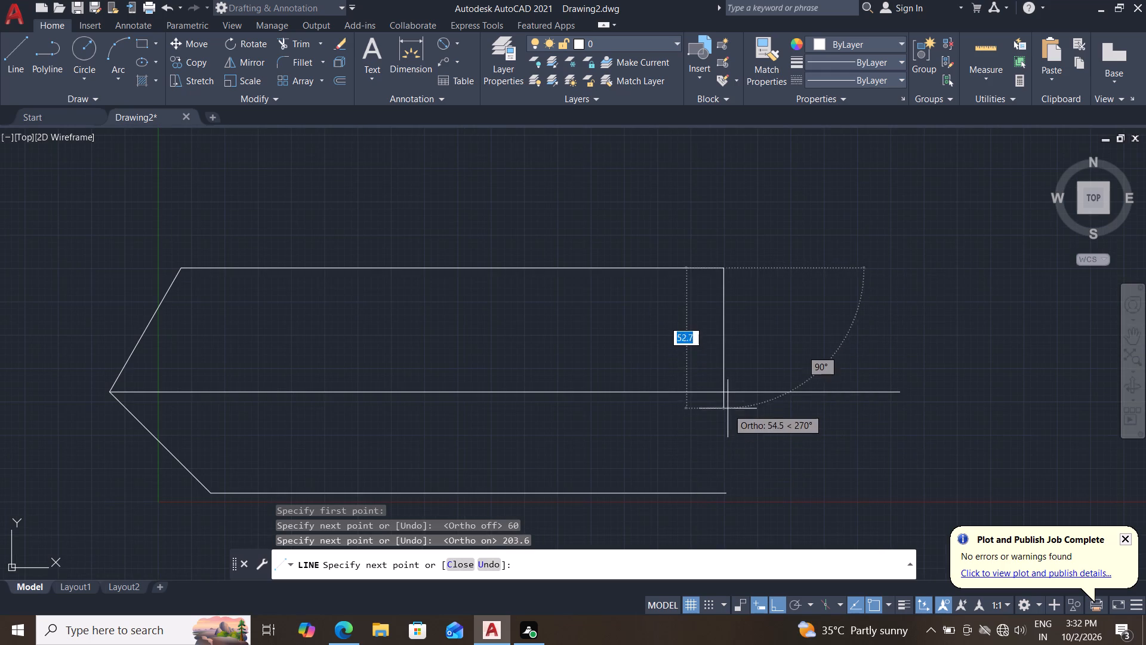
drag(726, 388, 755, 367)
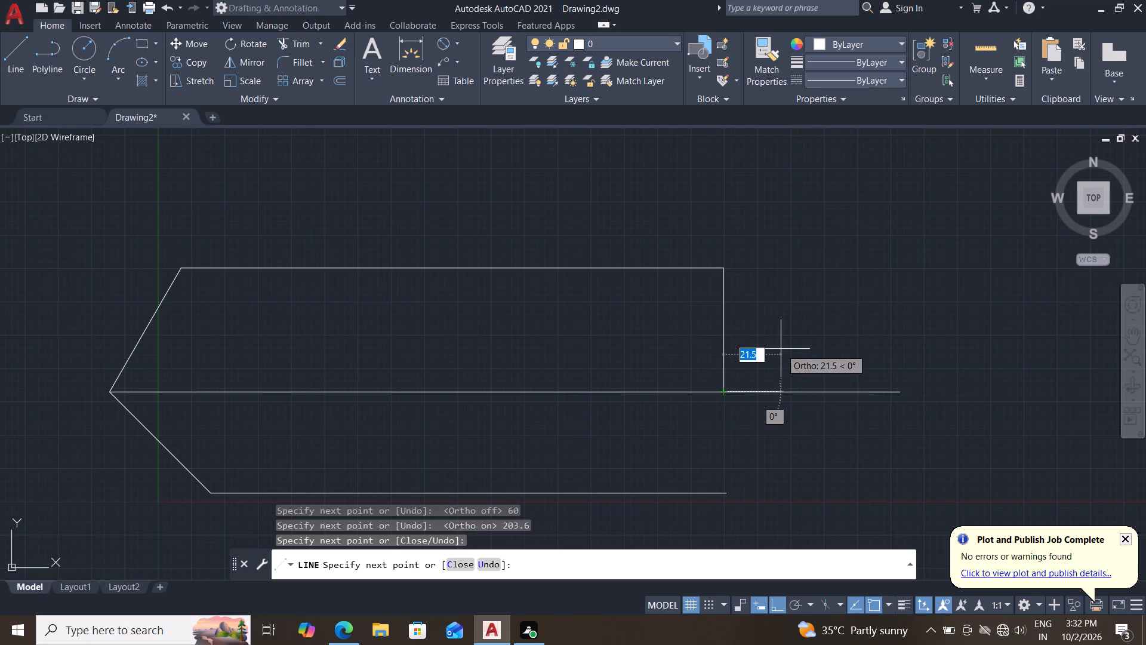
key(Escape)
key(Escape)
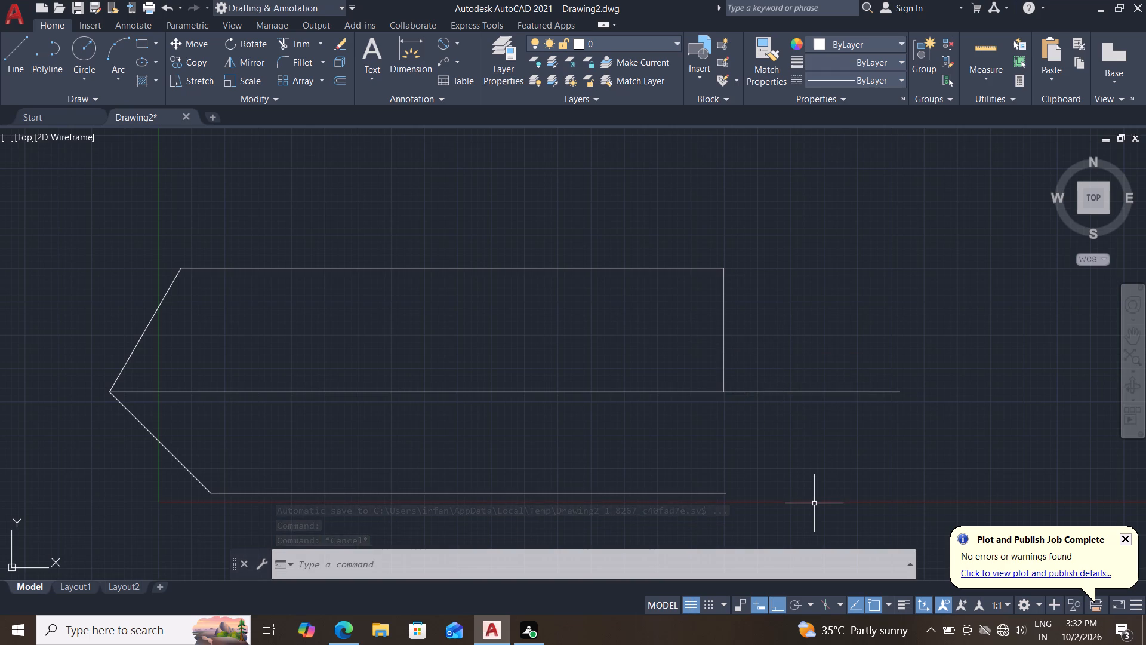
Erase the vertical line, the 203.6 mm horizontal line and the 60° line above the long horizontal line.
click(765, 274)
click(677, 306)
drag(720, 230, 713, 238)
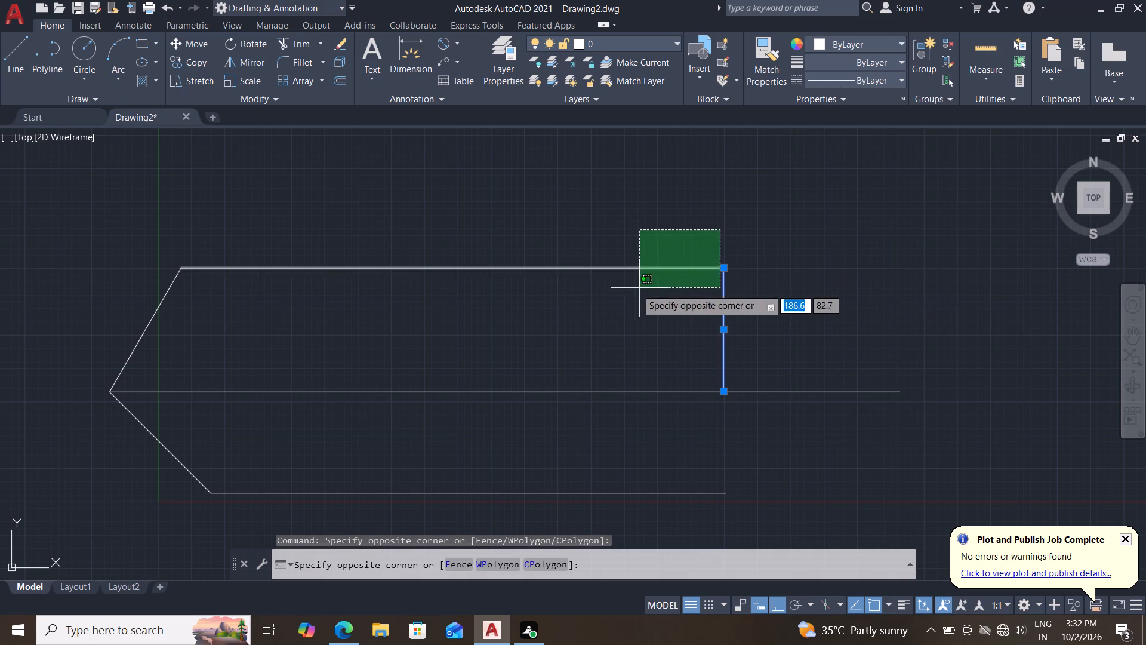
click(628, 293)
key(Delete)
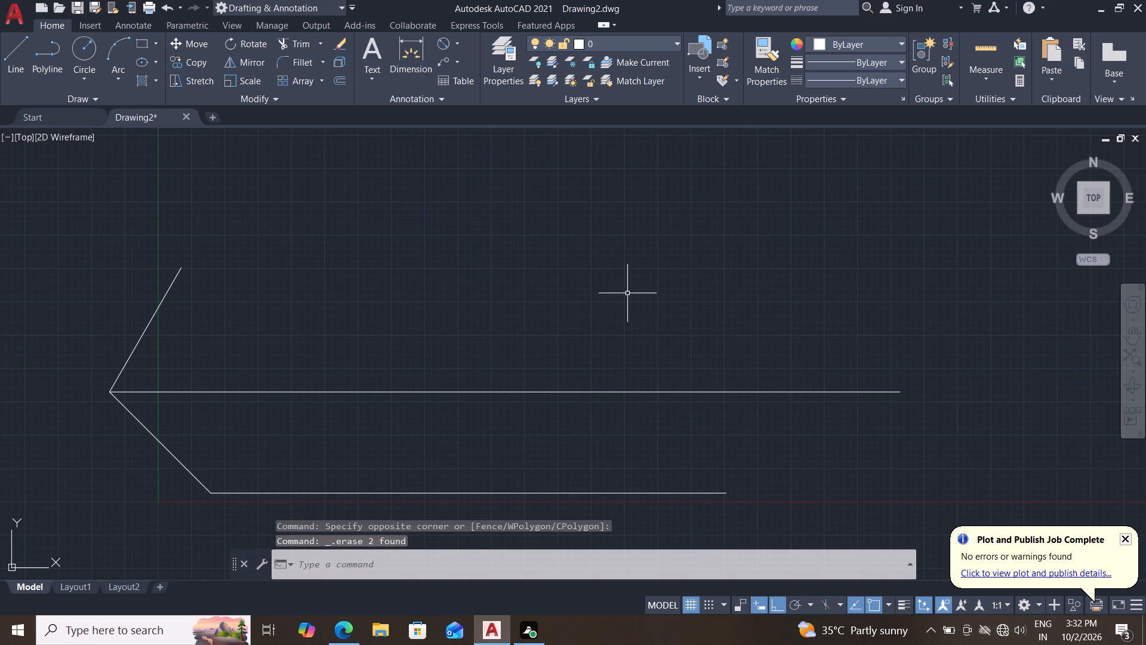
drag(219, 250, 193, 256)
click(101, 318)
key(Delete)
Draw a line about 55 mm long at about 75° from the base's right end, crossing the long upper horizontal line.
click(10, 48)
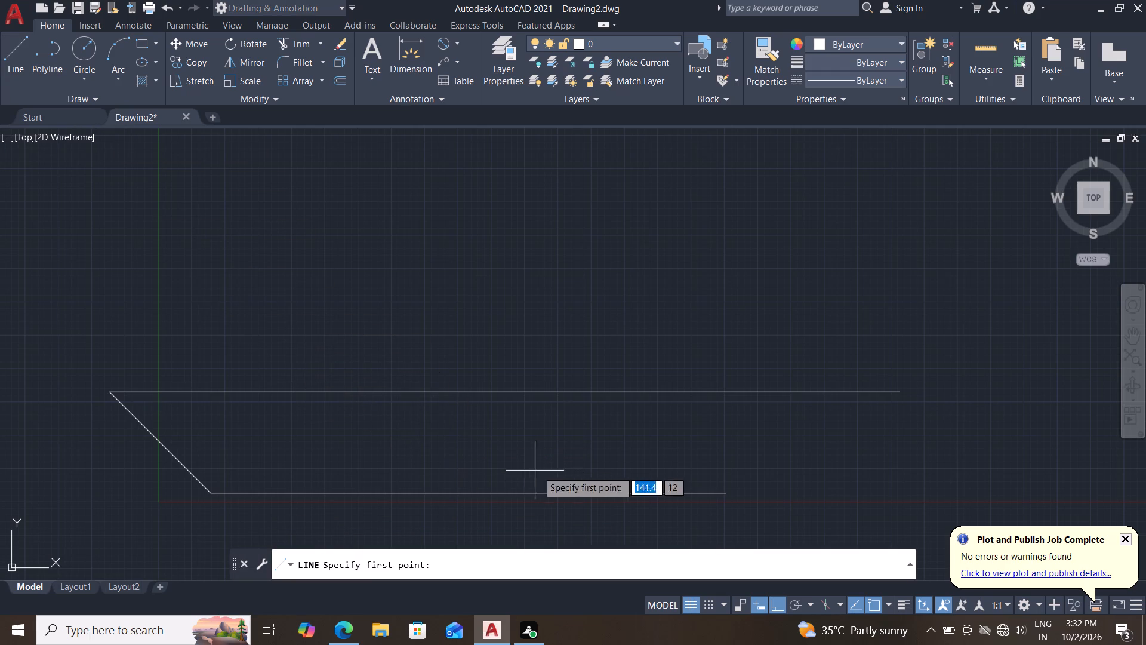
click(724, 494)
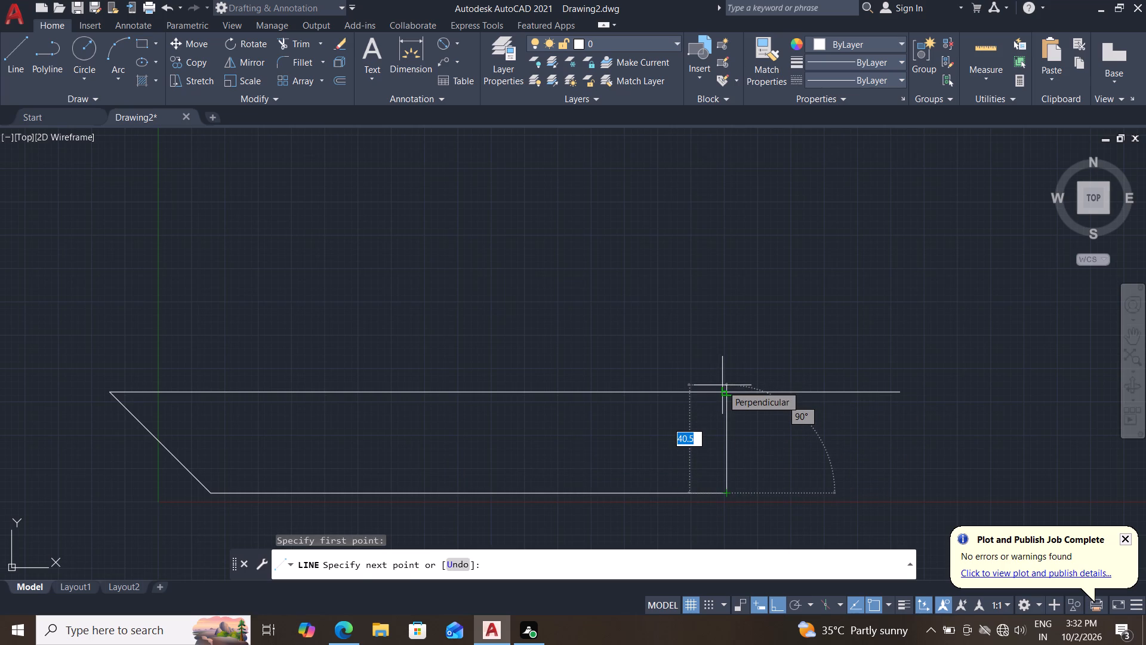
key(F8)
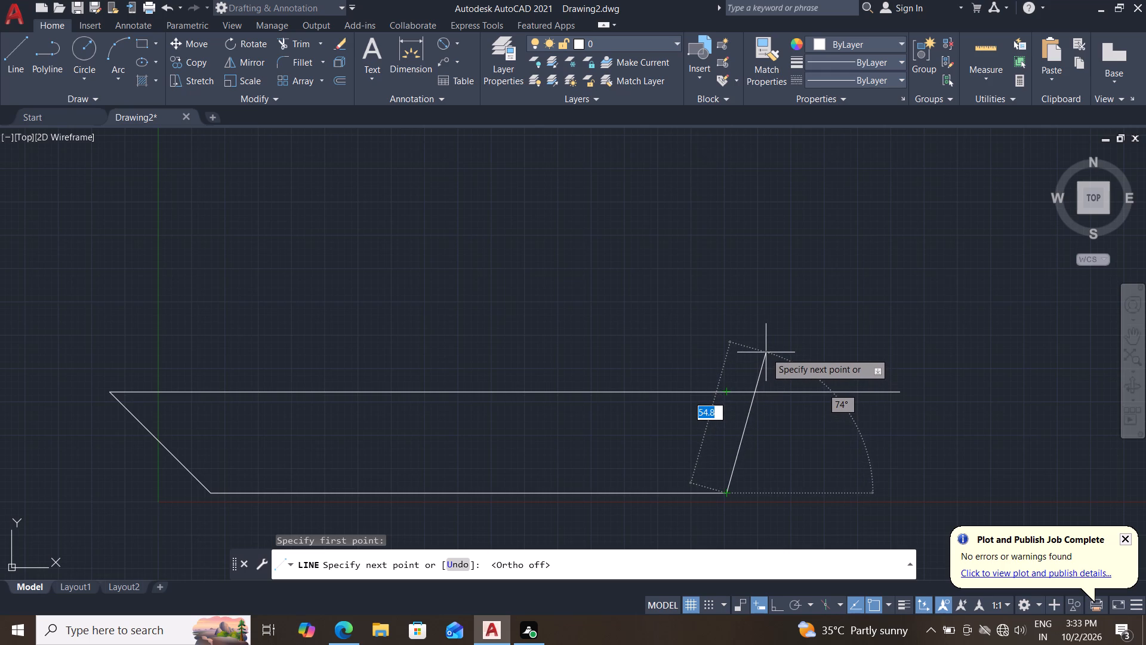
click(764, 352)
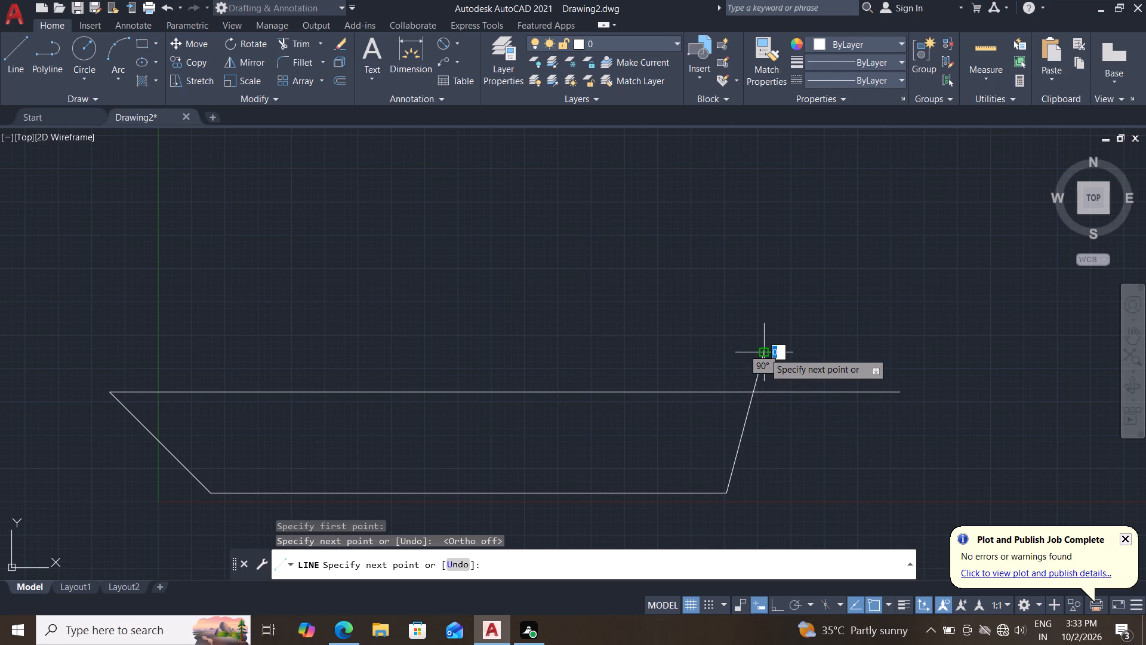
key(Escape)
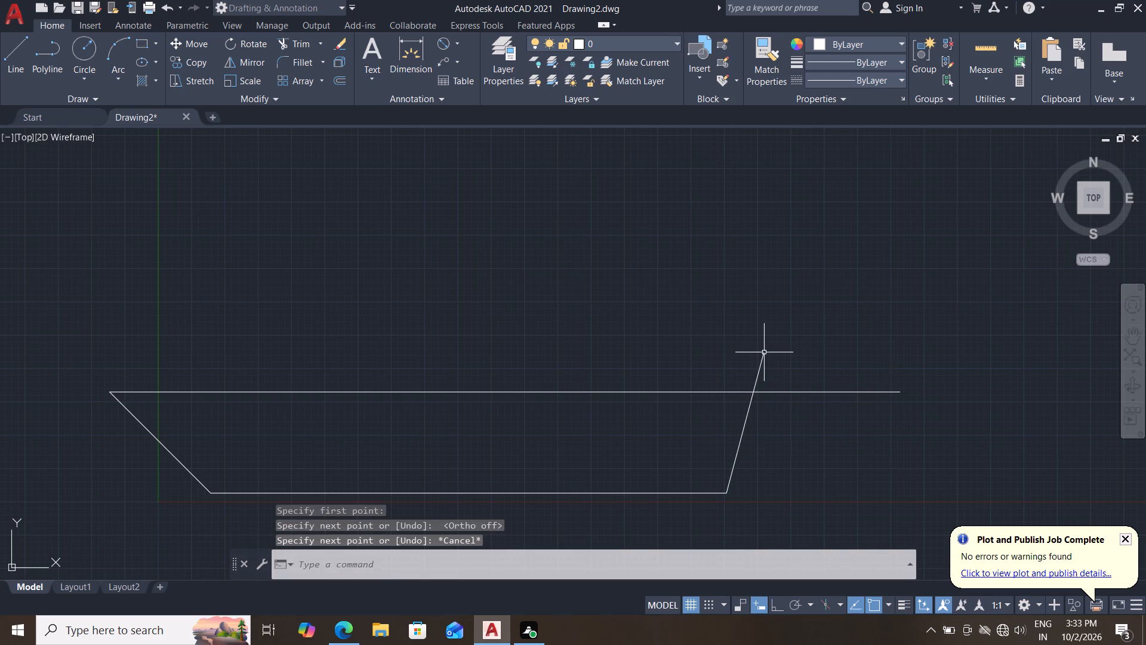
Add an angular dimension between the base and the right inclined line, placed inside the corner.
click(459, 38)
click(476, 132)
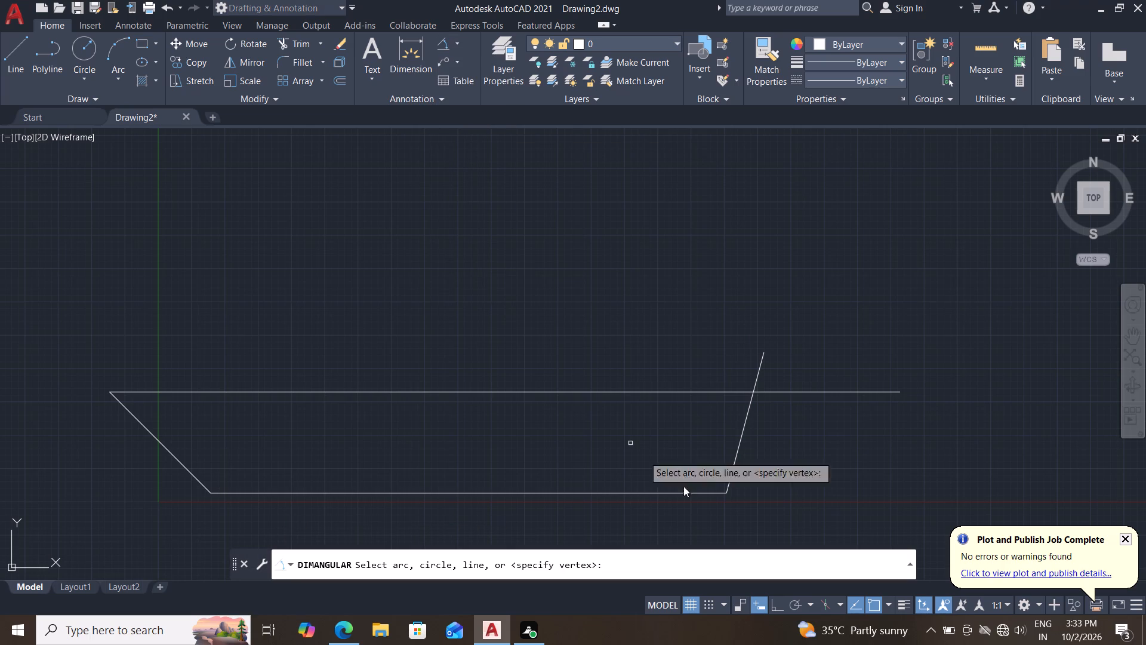
click(697, 493)
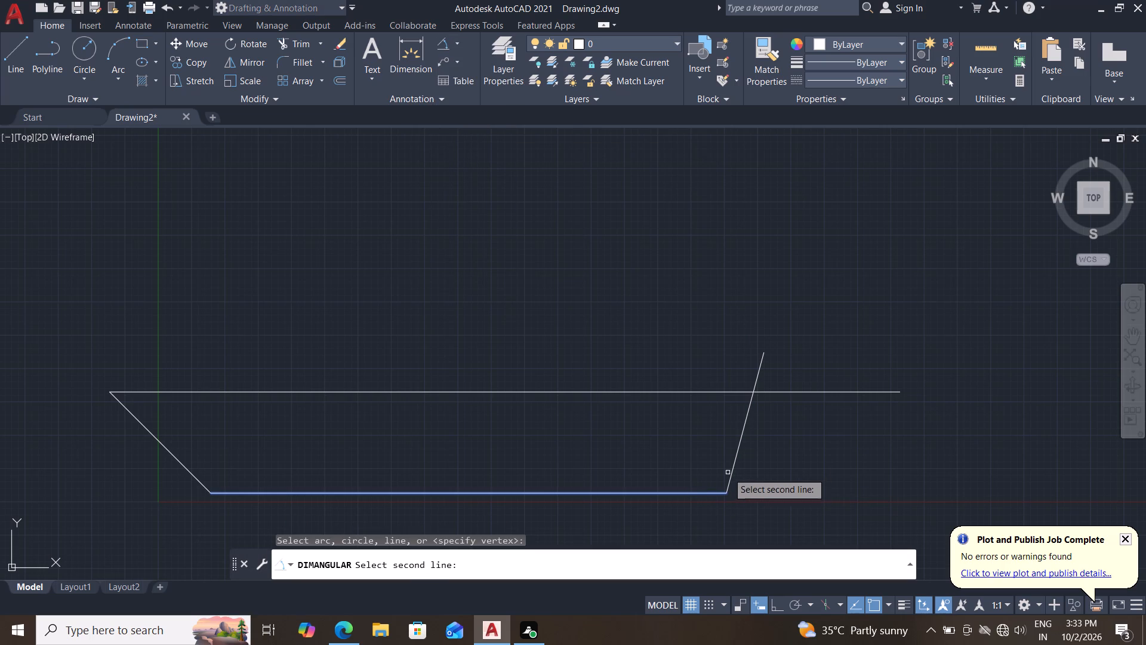
click(732, 472)
click(709, 464)
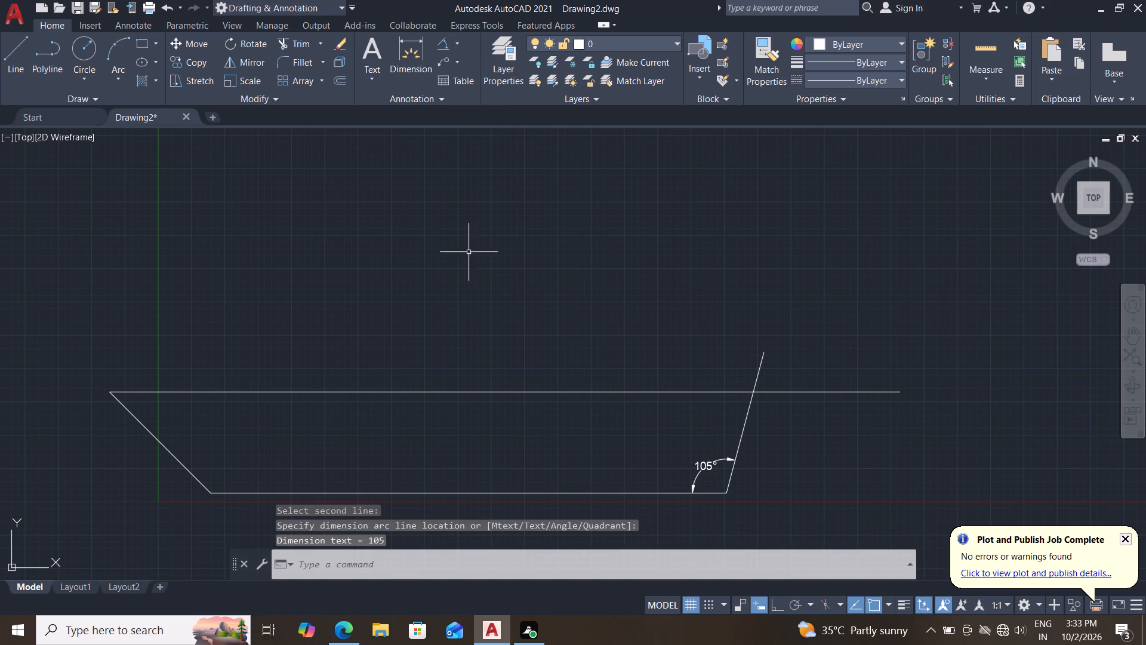
Trim the part of the right inclined line that projects above the long upper horizontal line.
click(286, 44)
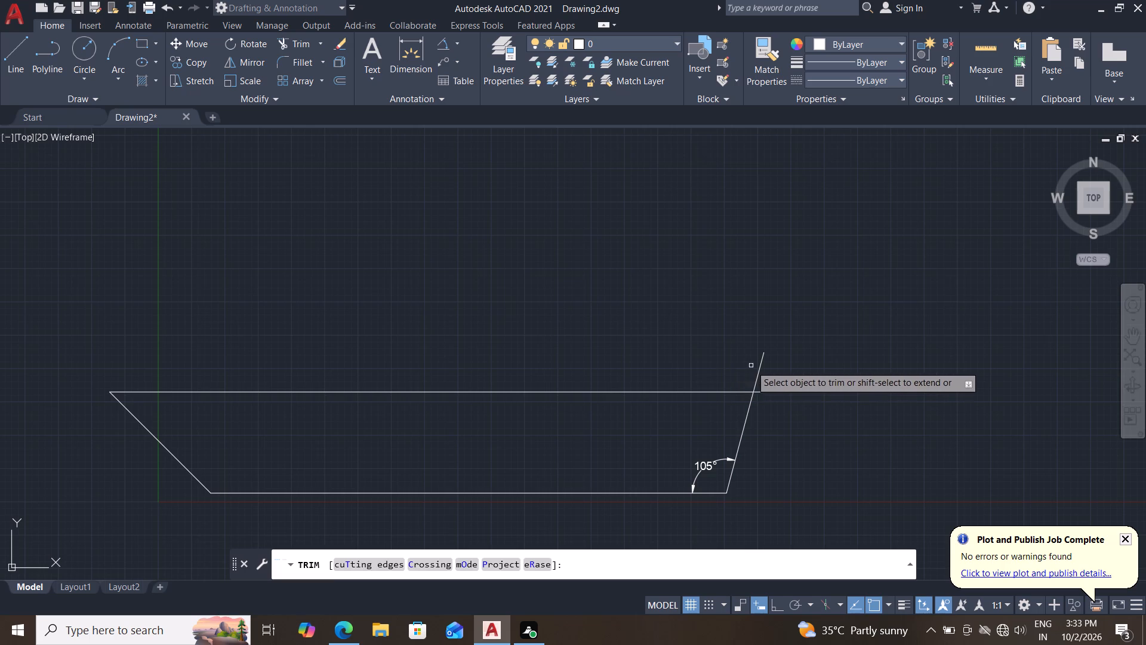
drag(751, 365, 782, 366)
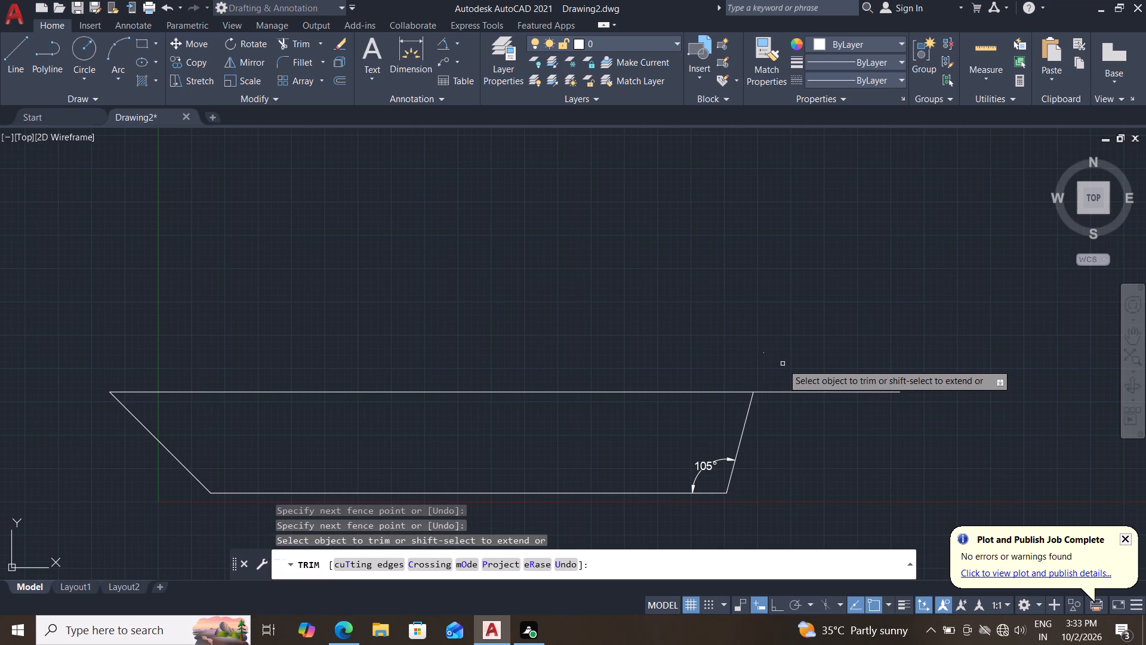
key(Escape)
key(Escape)
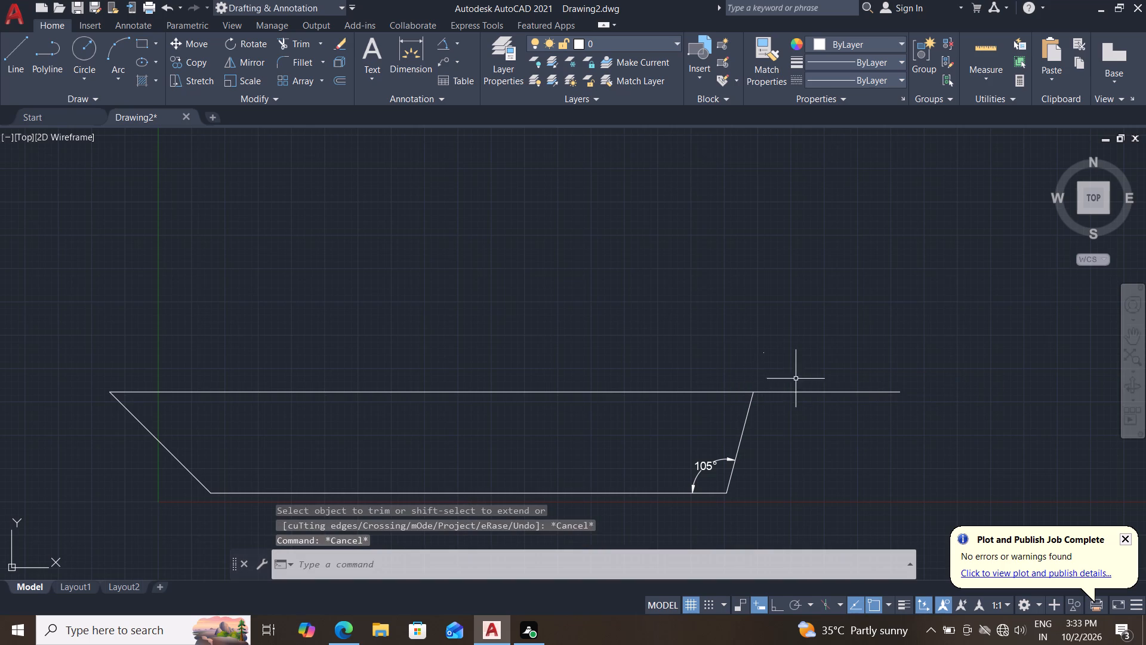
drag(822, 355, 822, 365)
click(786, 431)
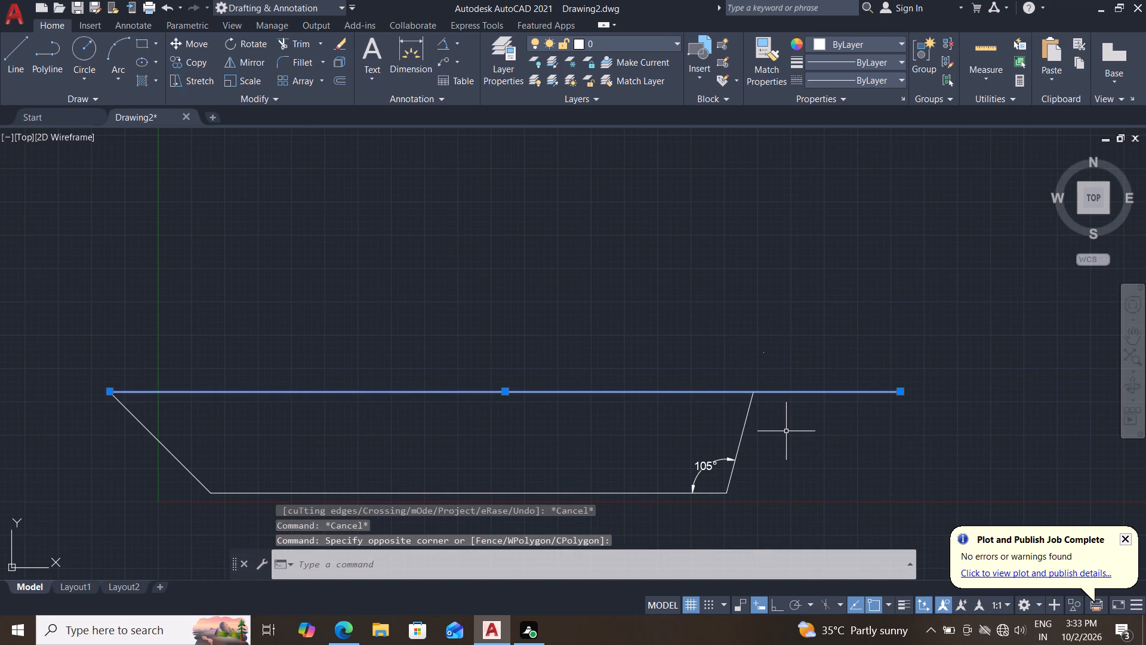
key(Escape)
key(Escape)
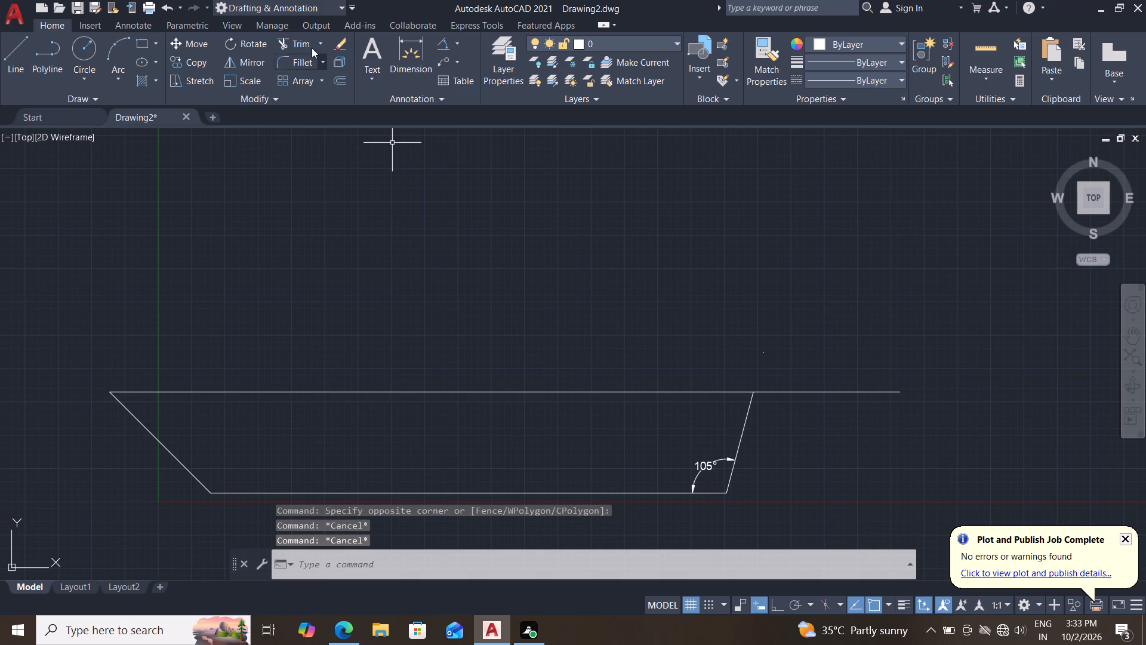
Trim the upper horizontal line's overhang beyond the right inclined line.
click(294, 38)
drag(836, 324, 805, 449)
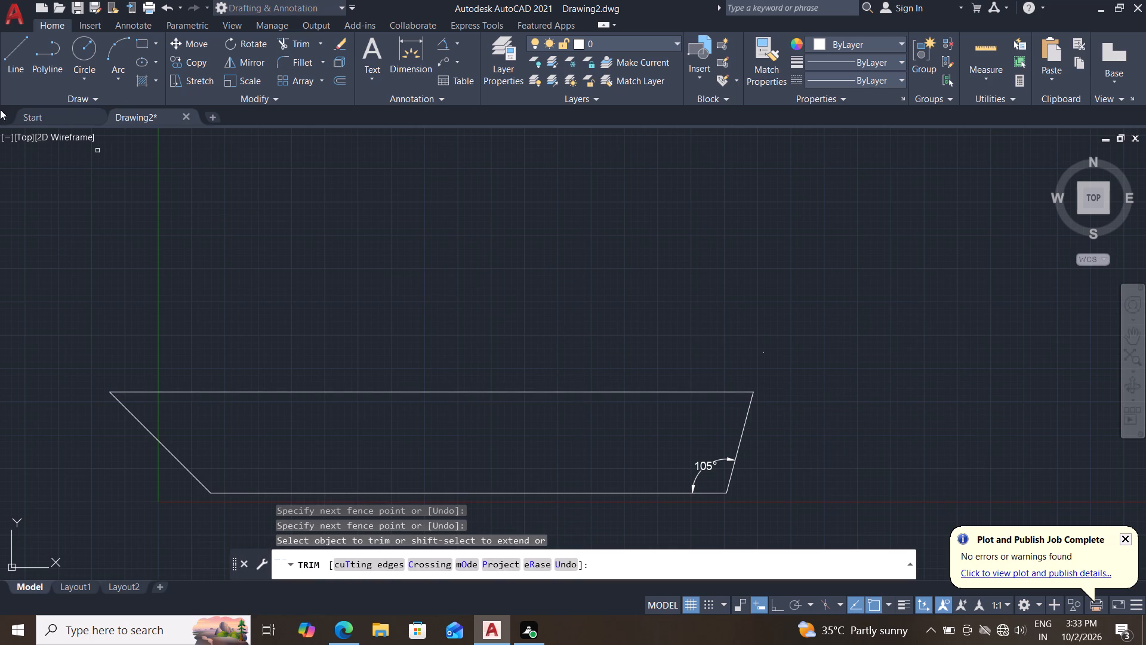
Draw a closed rectangle of lines, 38 mm wide and 40 mm high, extending right and up from the profile's upper-right corner.
click(9, 56)
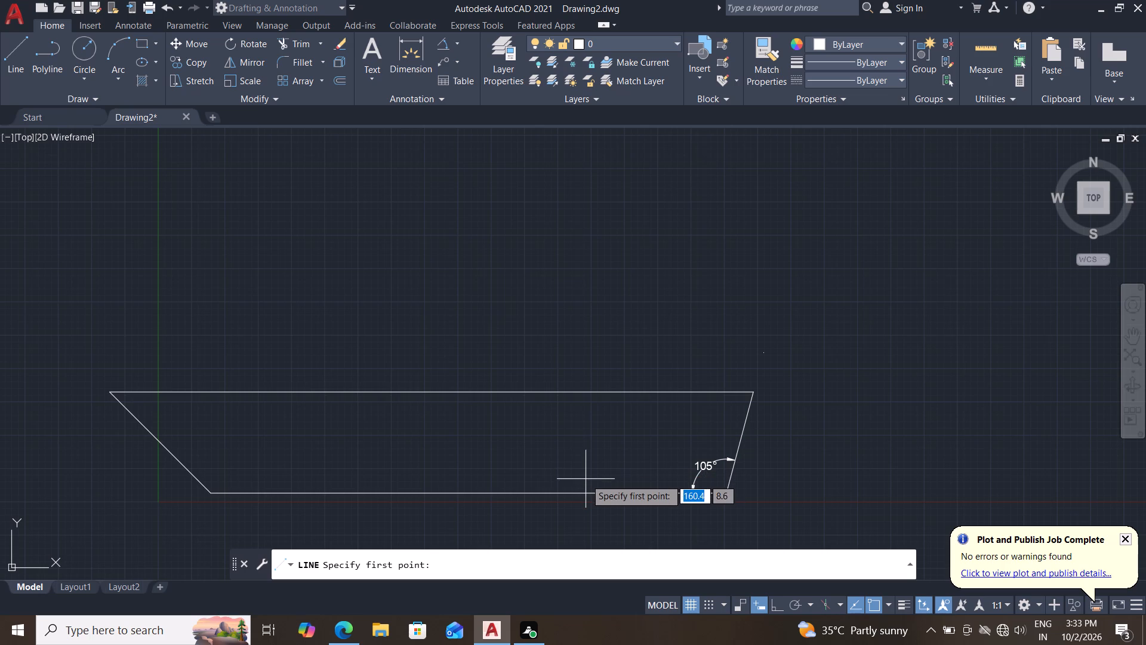
click(754, 392)
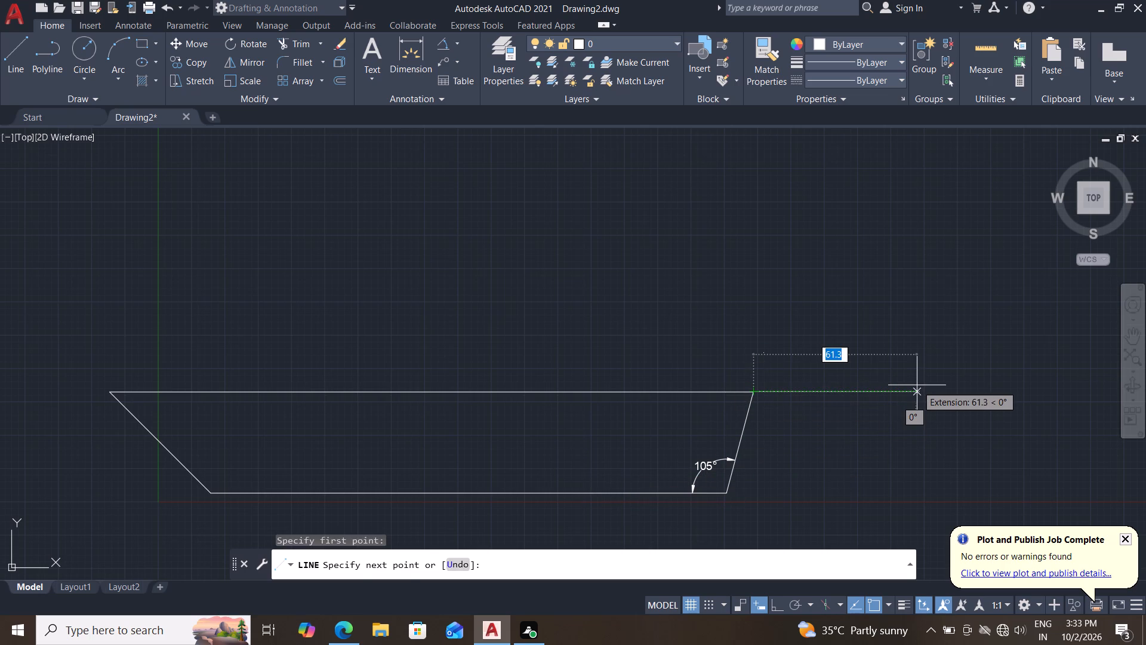
text(38)
key(Return)
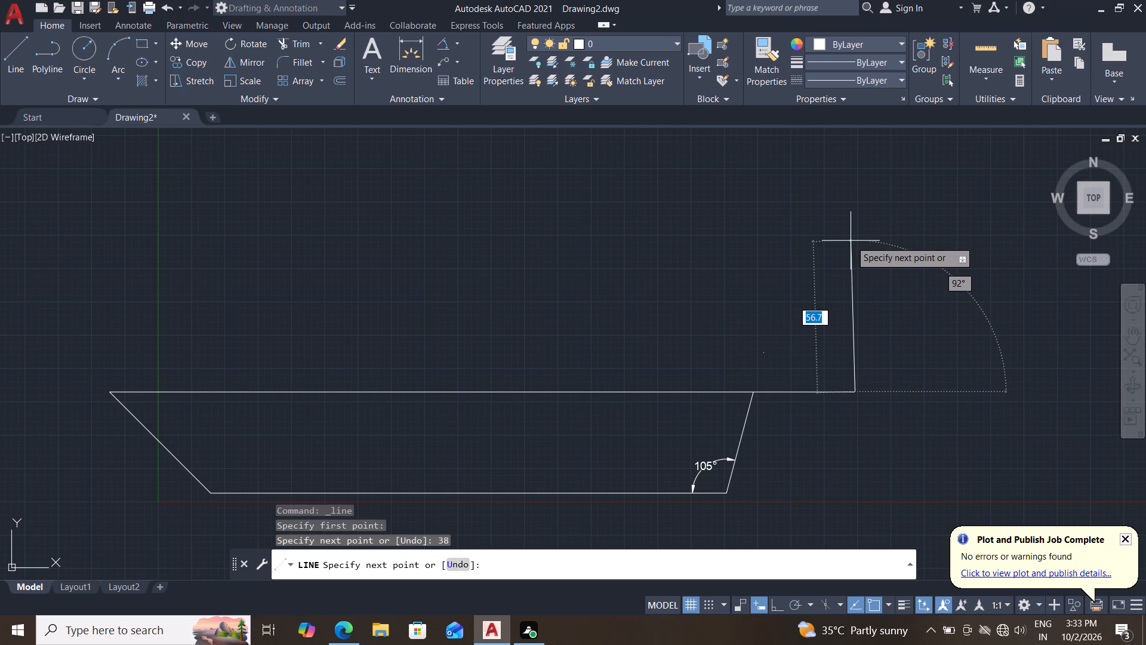
key(F8)
text(40)
key(Return)
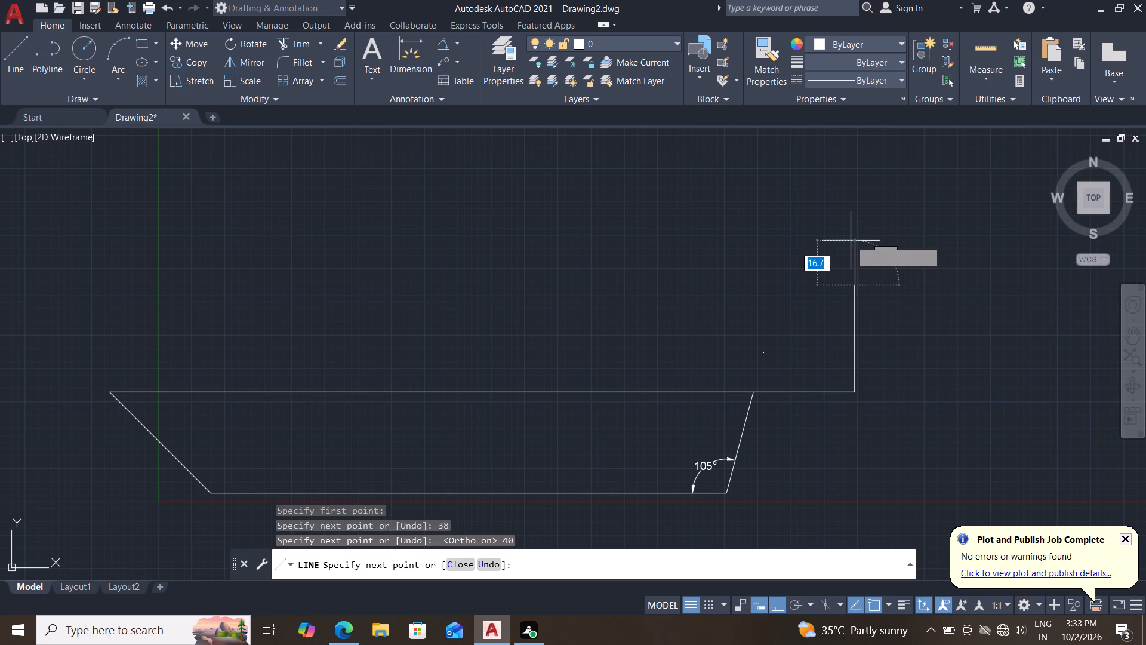
text(38)
key(Return)
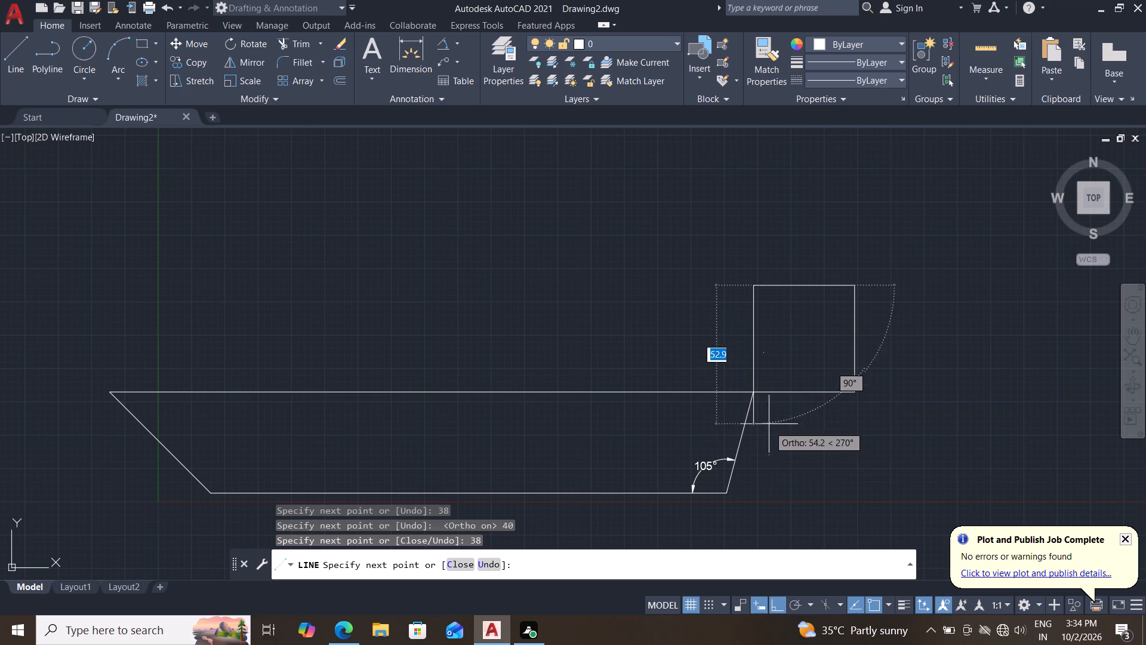
click(753, 392)
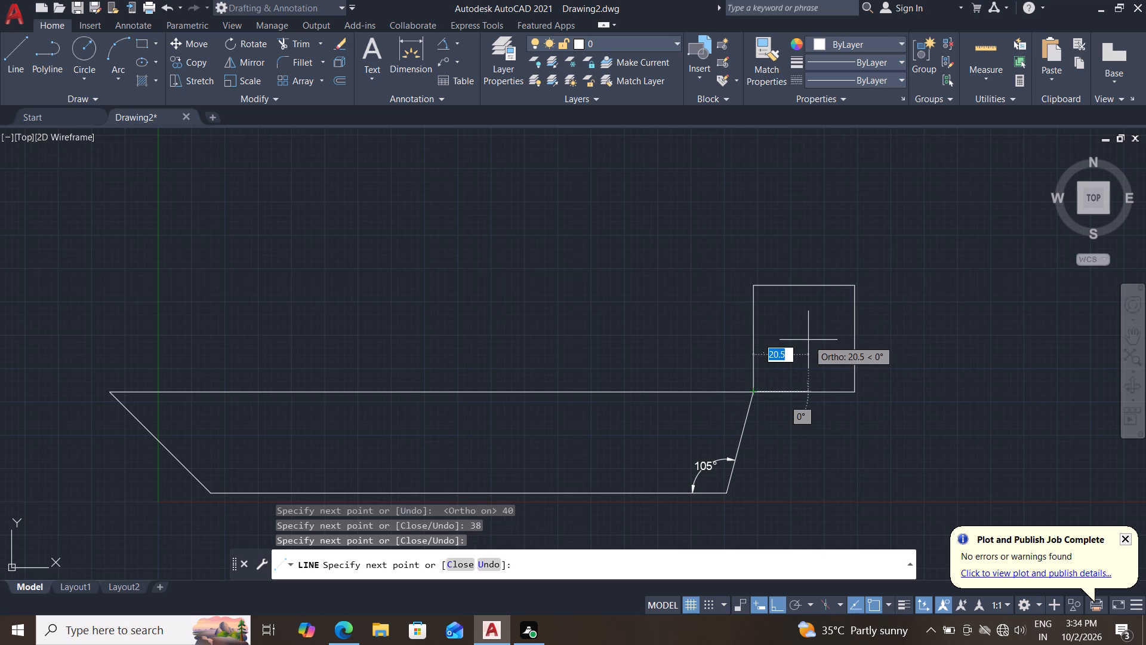
key(Escape)
key(Escape)
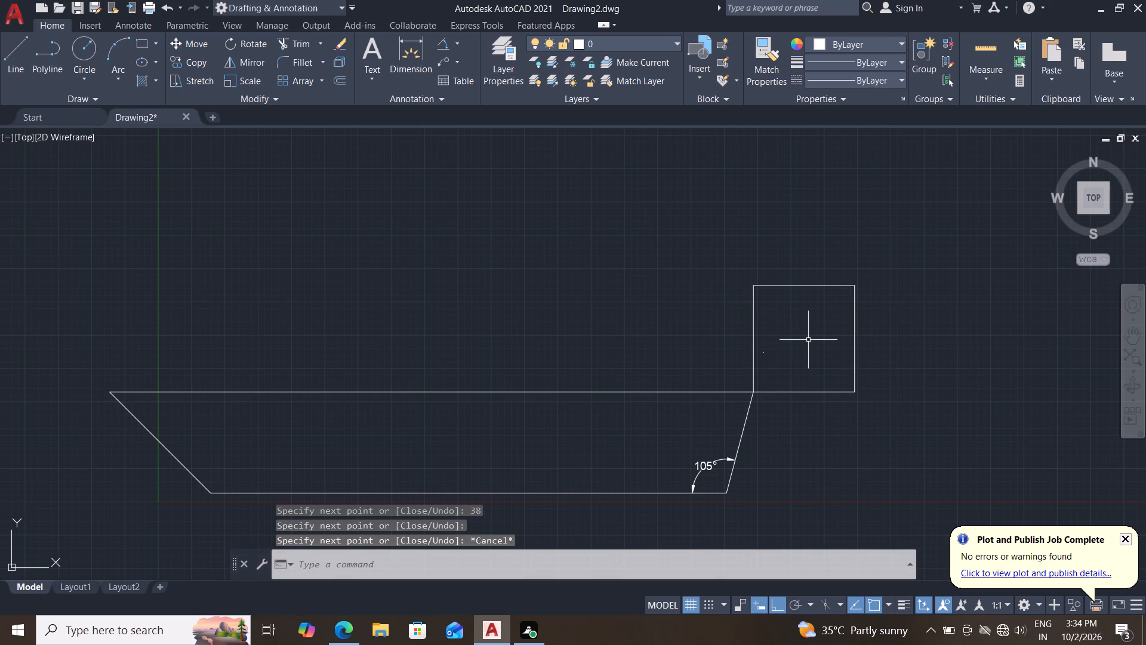
Draw a circle of radius 2.5 mm centred where the rectangle's lower-left corner meets the profile's upper-right corner.
click(91, 49)
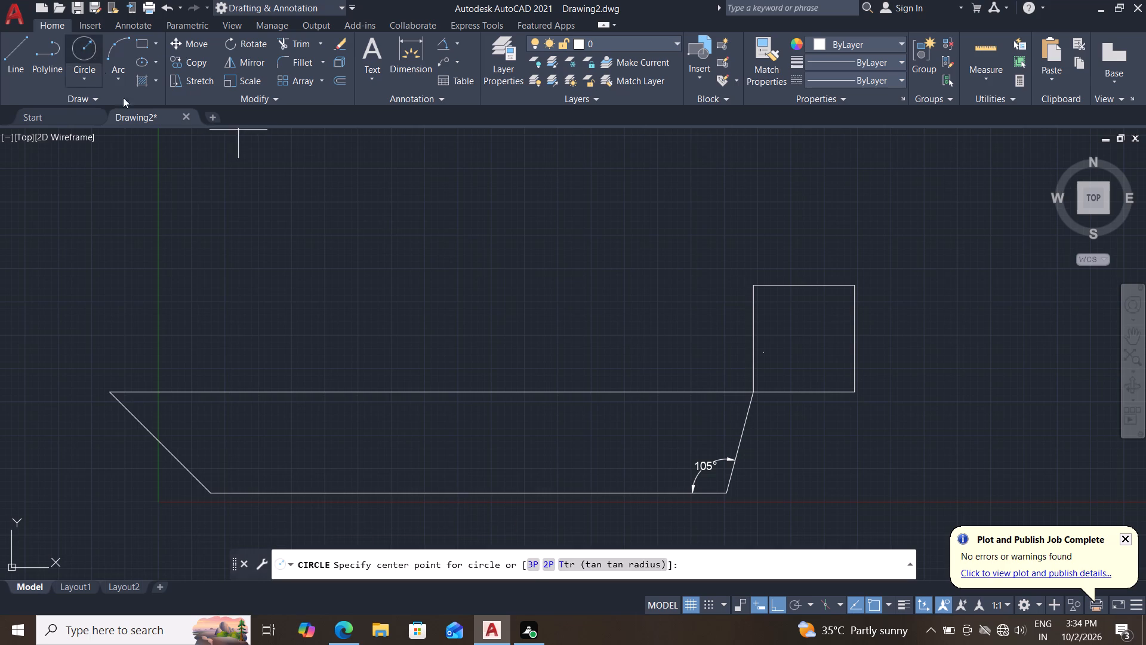
drag(748, 392, 760, 375)
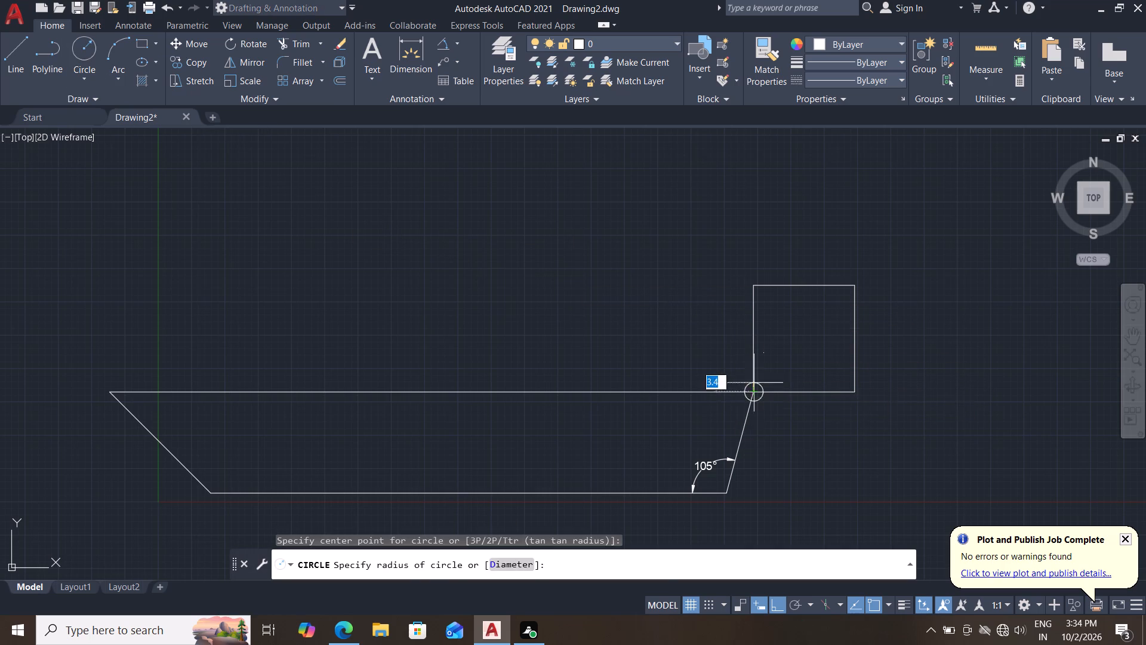
text(2.5)
key(Return)
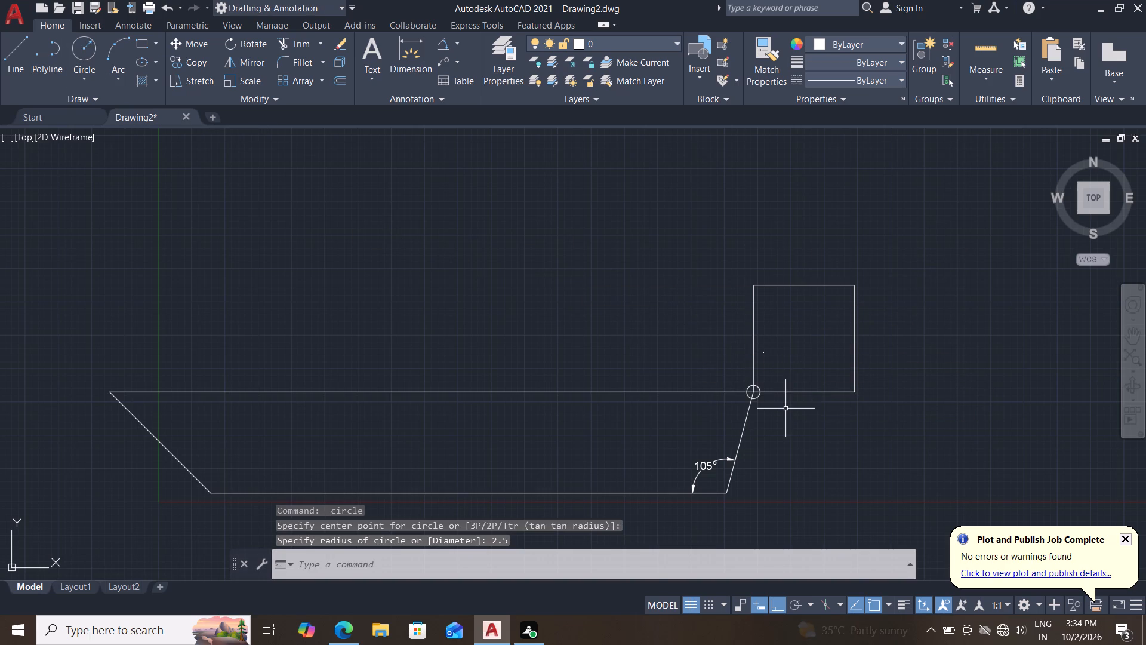
Draw a 203.6 mm horizontal line leftward from the rectangle's upper-left corner, and switch Snap on and Ortho off.
scroll(785, 408, up, 1)
scroll(785, 408, down, 1)
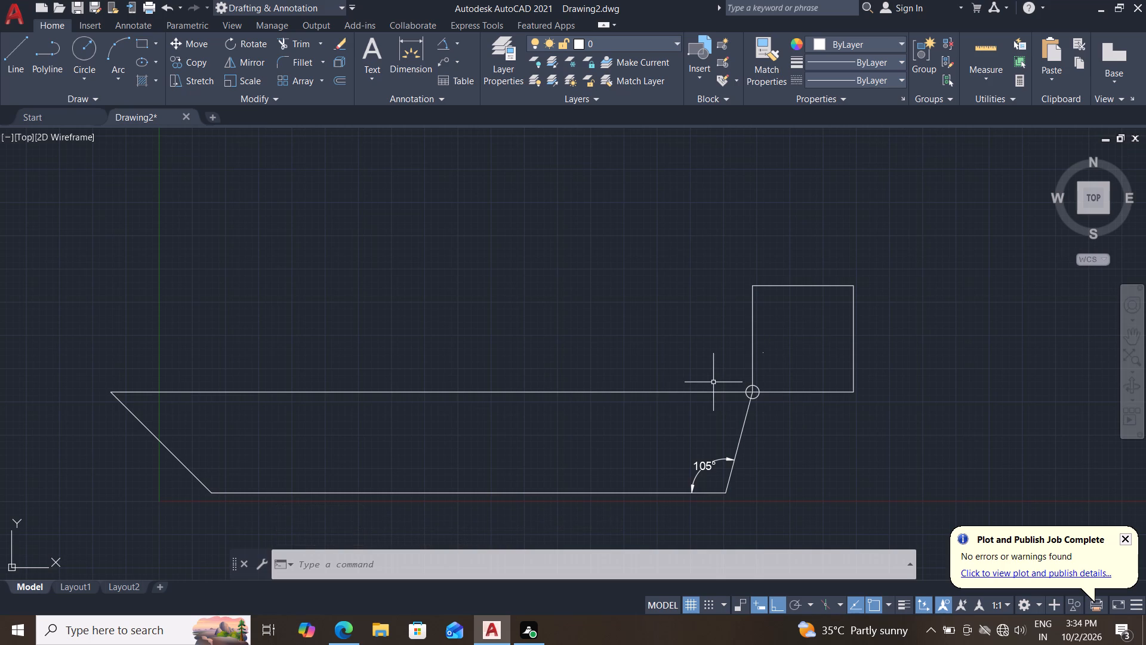
click(16, 53)
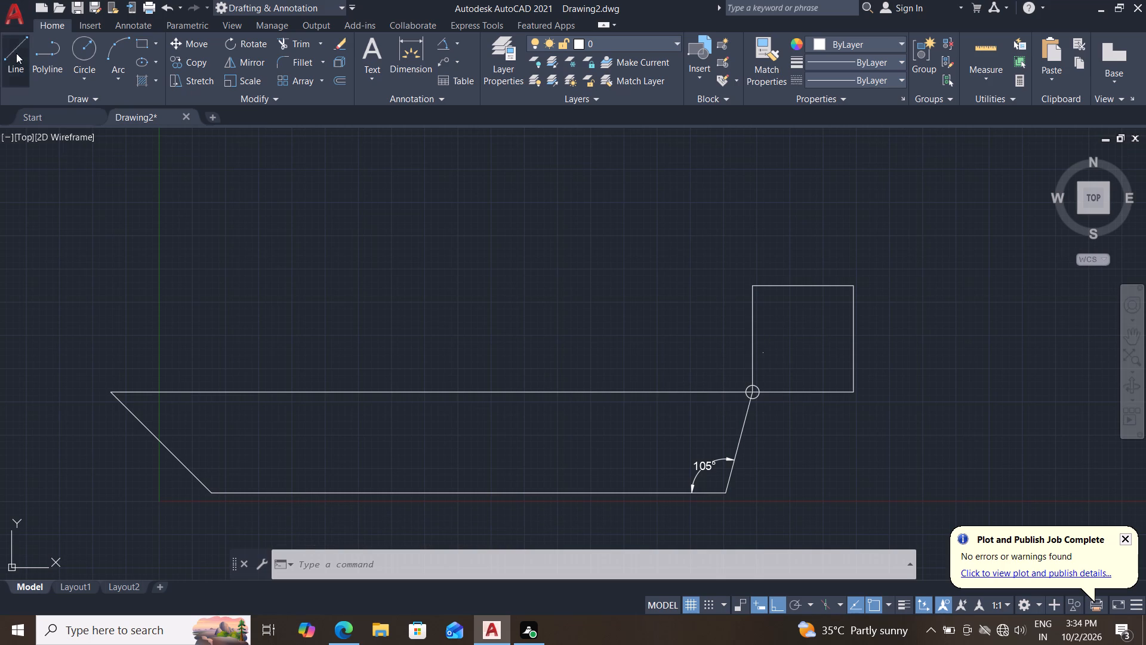
drag(751, 288, 707, 275)
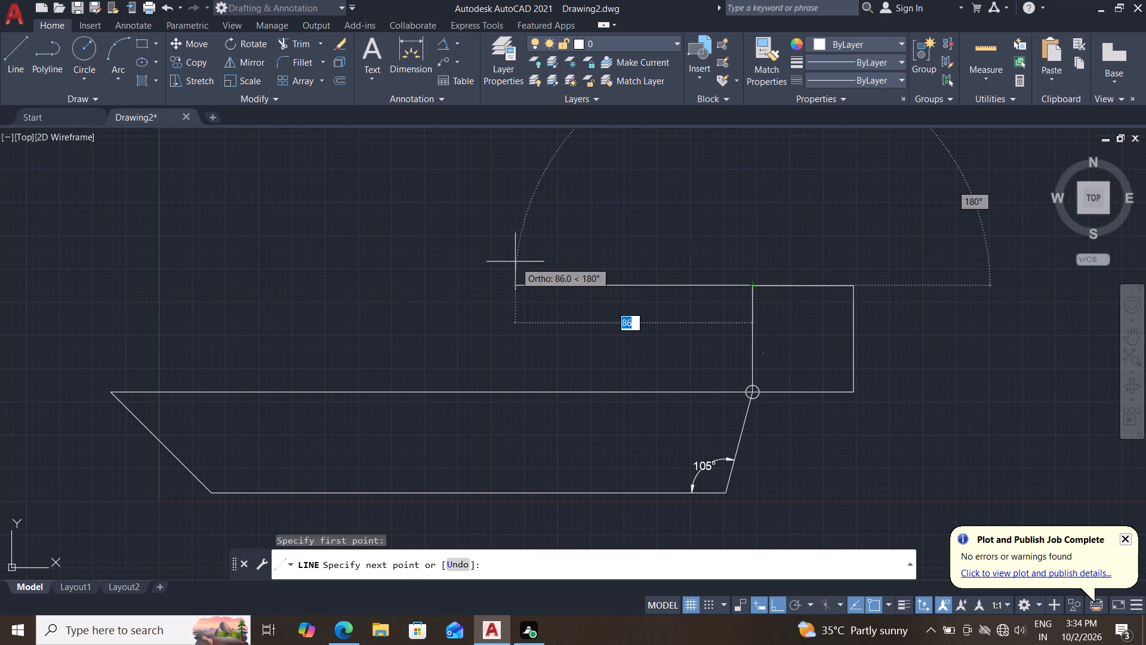
text(203.6)
key(Return)
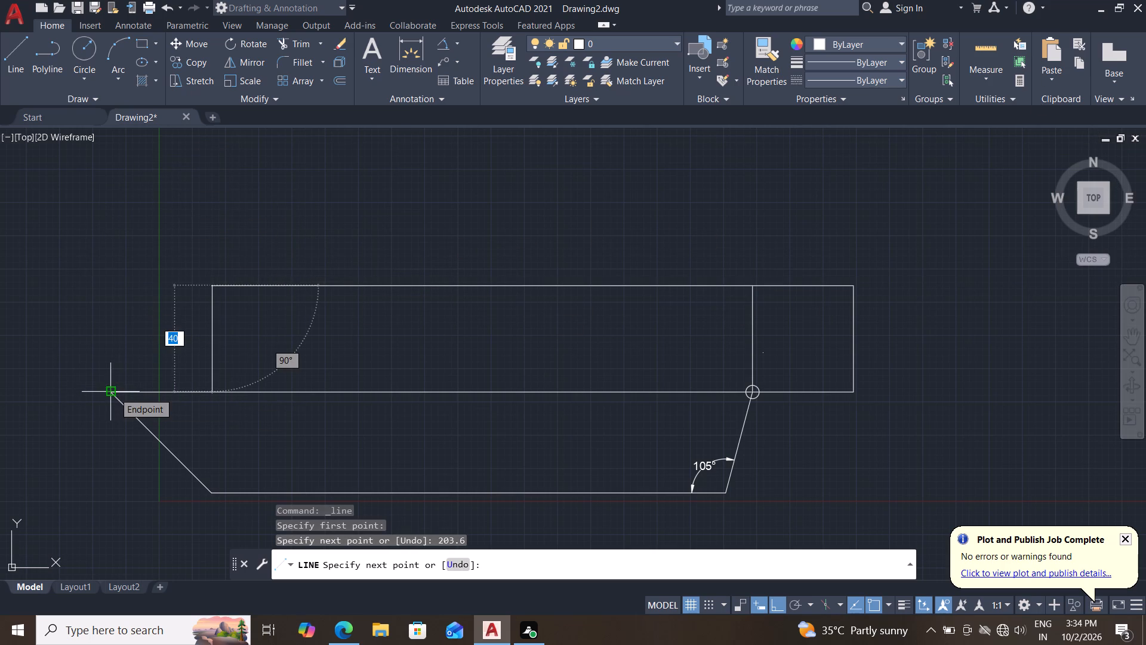
key(F9)
key(F8)
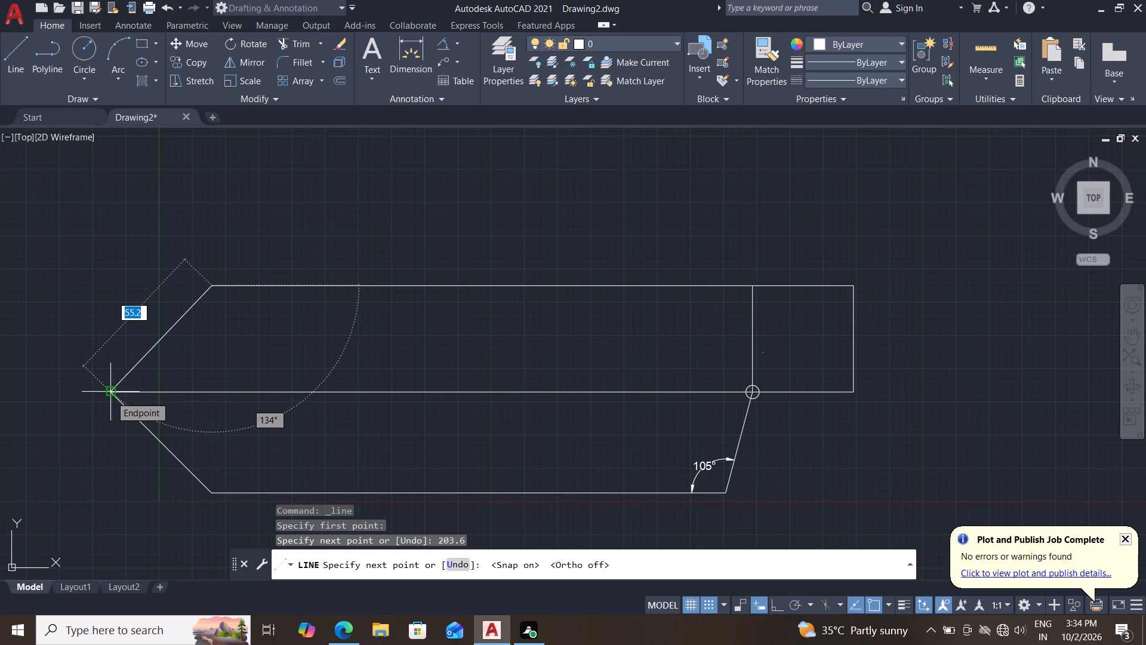
key(Escape)
key(Escape)
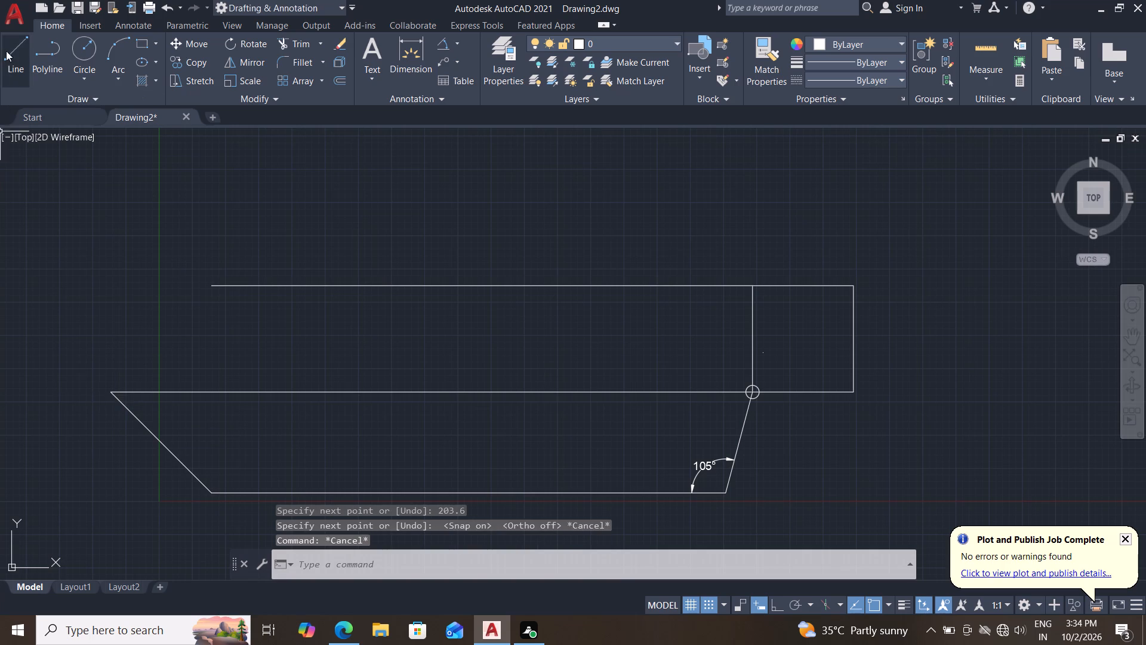
Draw a 53.7 mm inclined line from the profile's far-left corner up to the level of the 203.6 mm line, at about 48°.
click(6, 51)
click(107, 388)
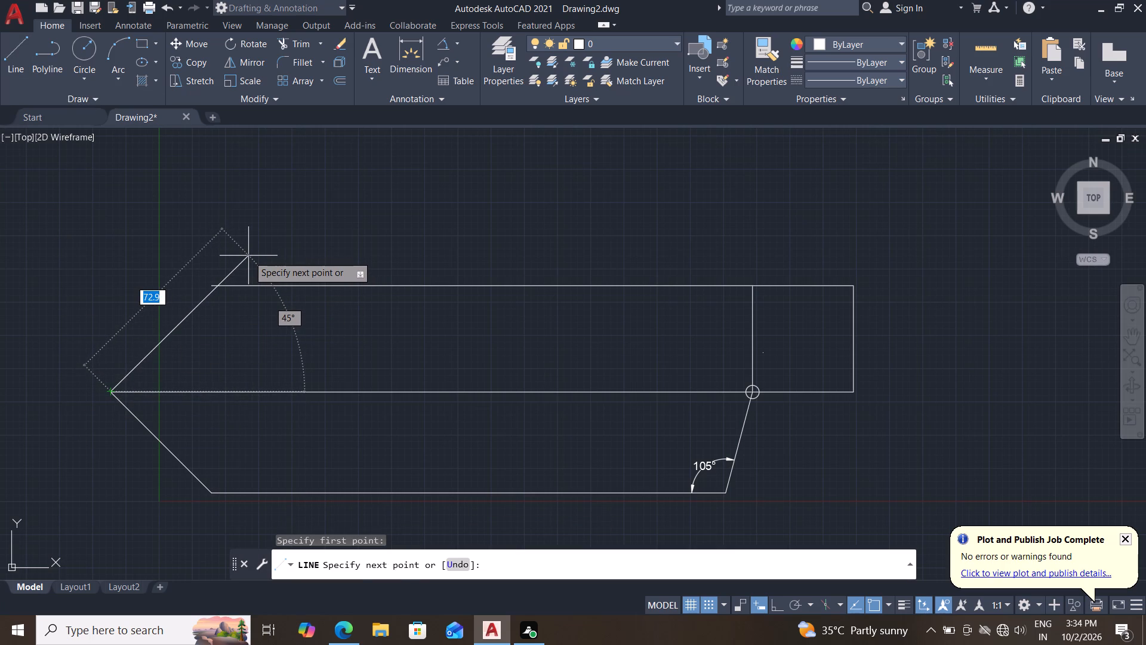
text(53.7)
key(Tab)
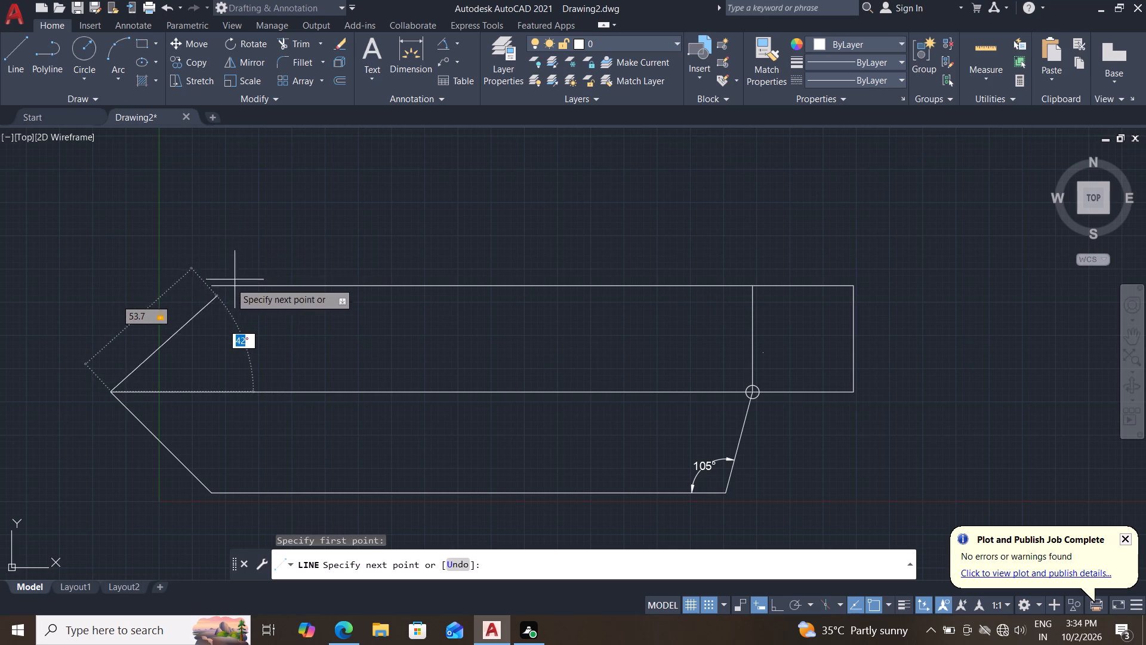
scroll(197, 300, up, 1)
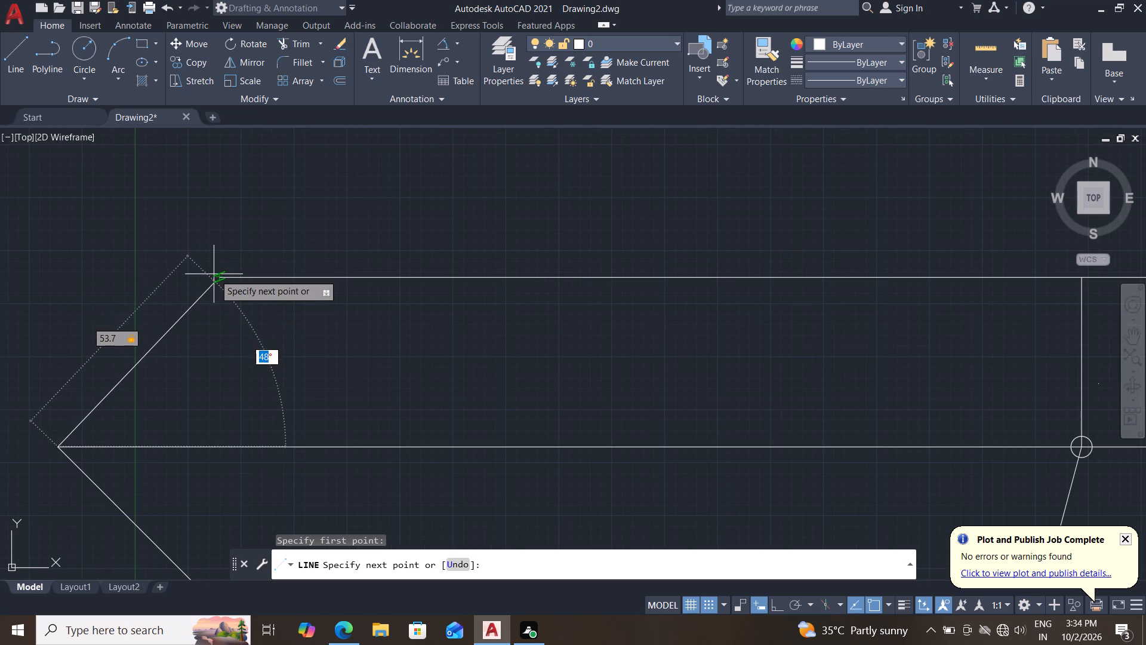
scroll(215, 282, up, 3)
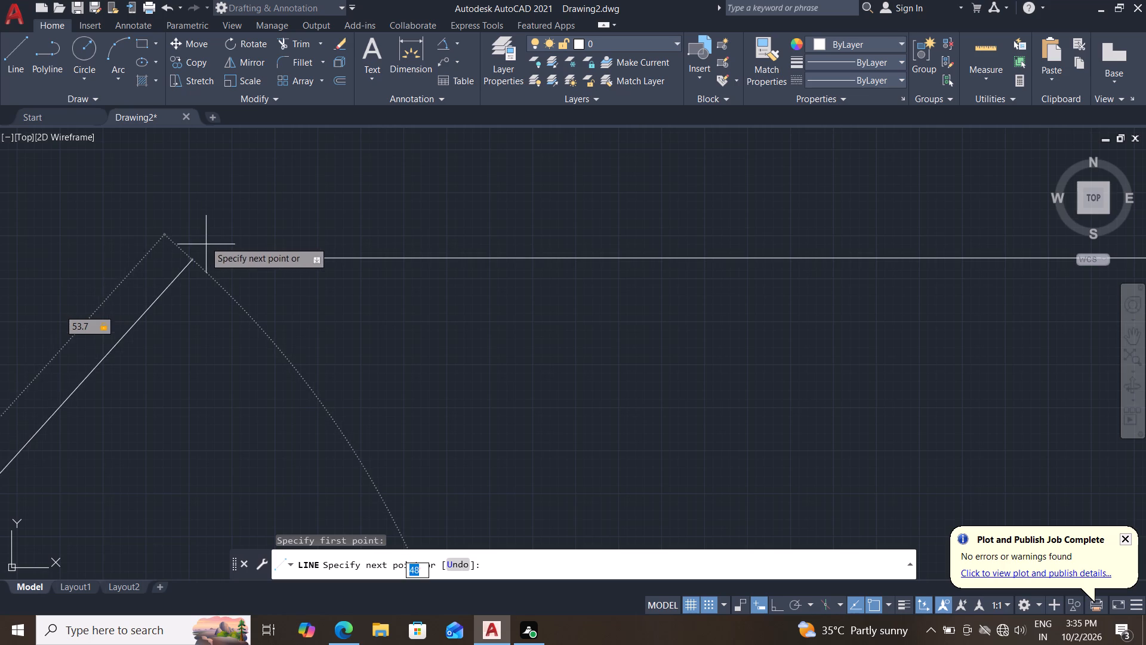
scroll(214, 249, up, 1)
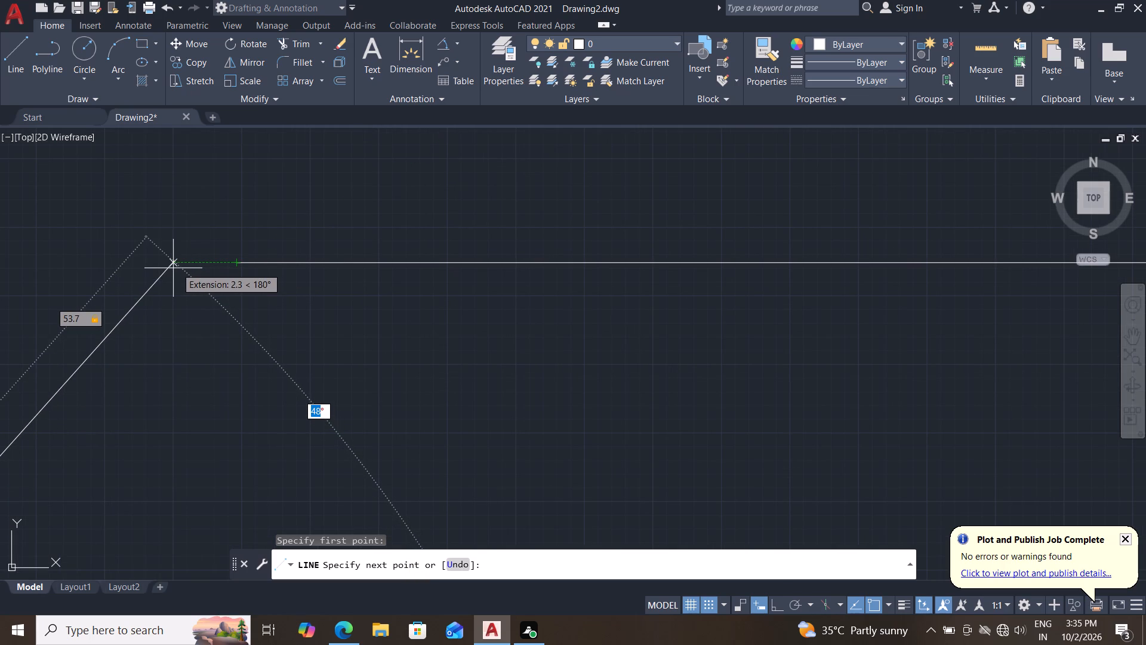
click(176, 268)
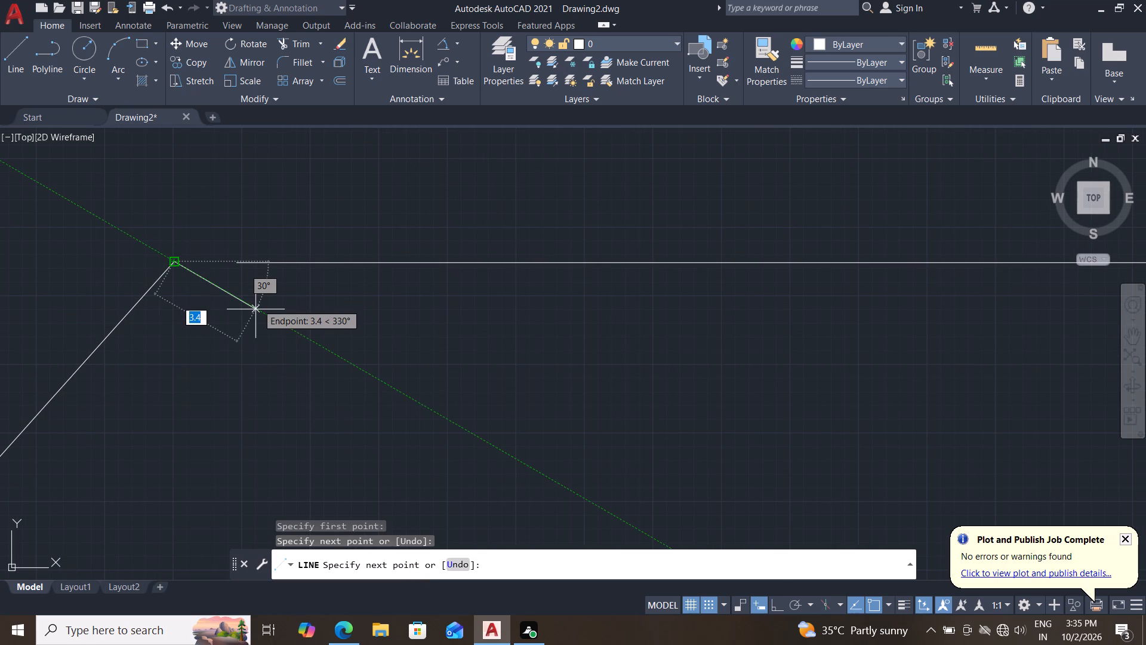
key(Escape)
Move the 203.6 mm top line so its left endpoint meets the upper end of the new inclined line.
scroll(257, 304, down, 1)
scroll(281, 354, down, 2)
scroll(294, 403, down, 2)
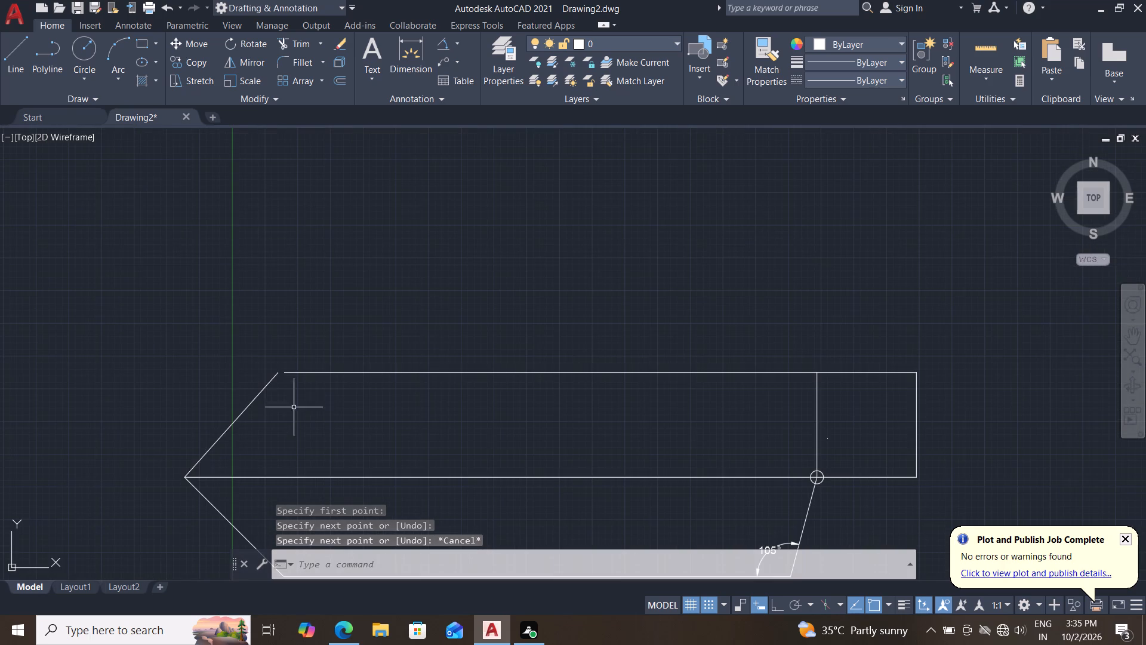
scroll(312, 422, up, 2)
scroll(330, 413, down, 2)
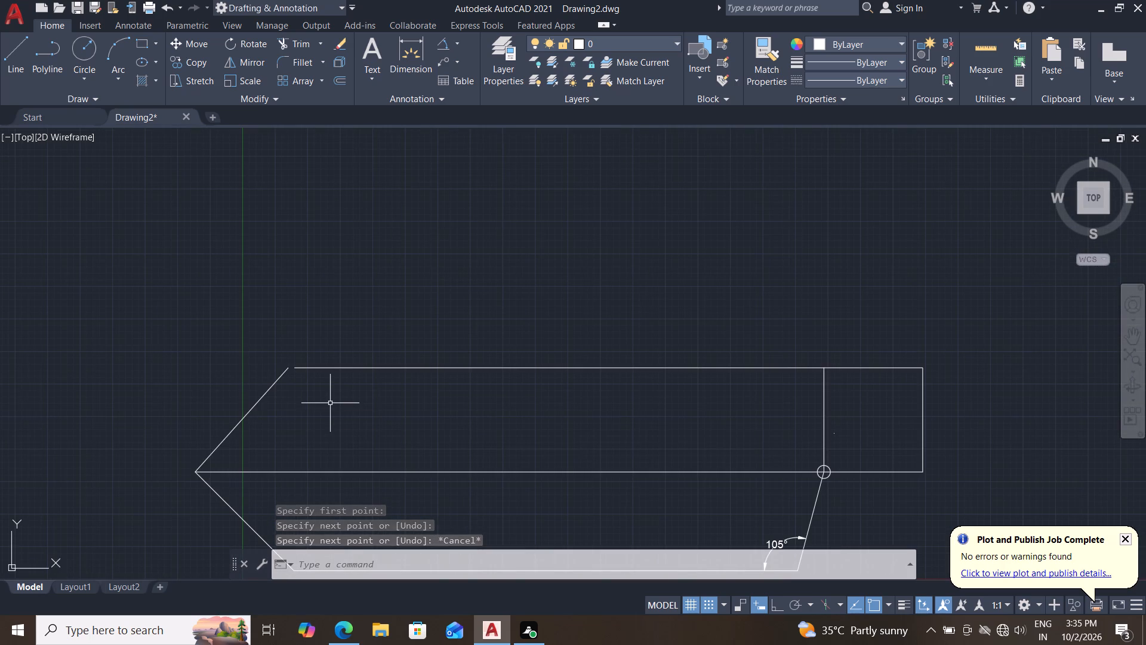
key(m)
key(Return)
drag(374, 340, 364, 351)
click(326, 408)
key(Return)
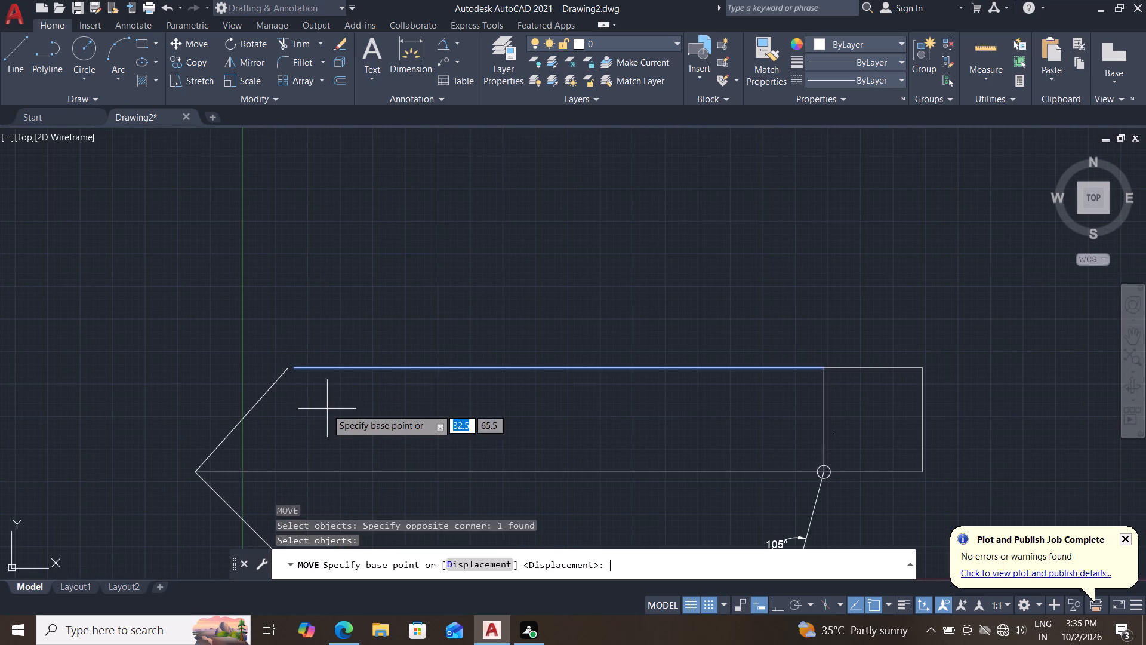
scroll(318, 369, up, 2)
click(252, 368)
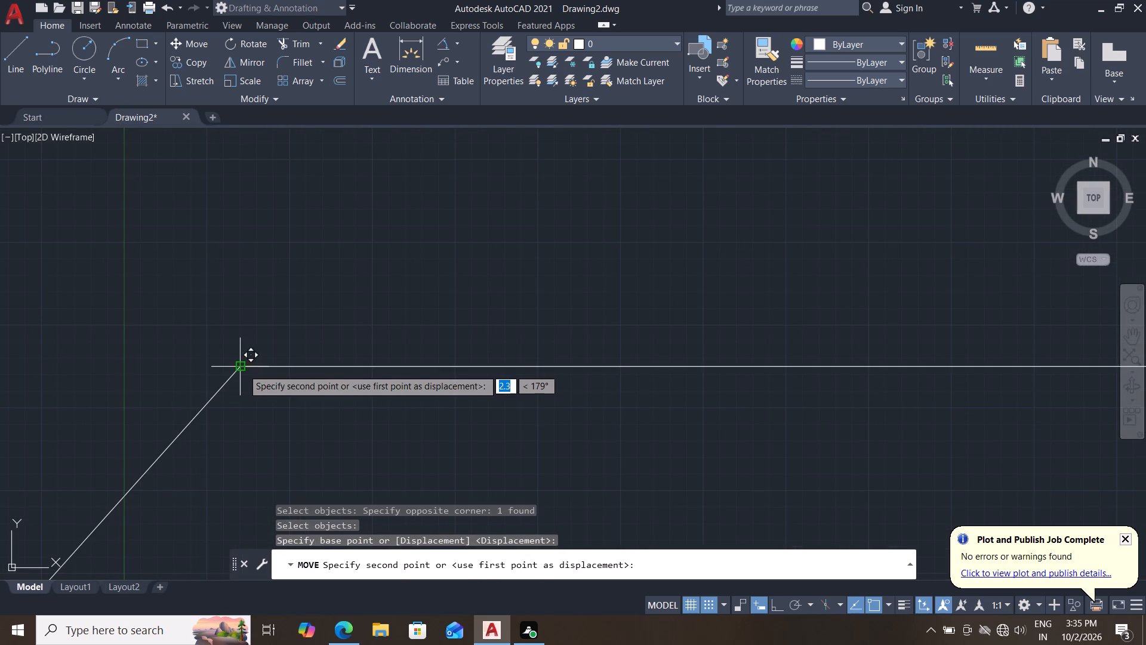
click(243, 369)
Move the rectangle's left vertical side so its upper end meets the right endpoint of the long top line.
scroll(361, 404, down, 2)
middle_drag(476, 445, 366, 398)
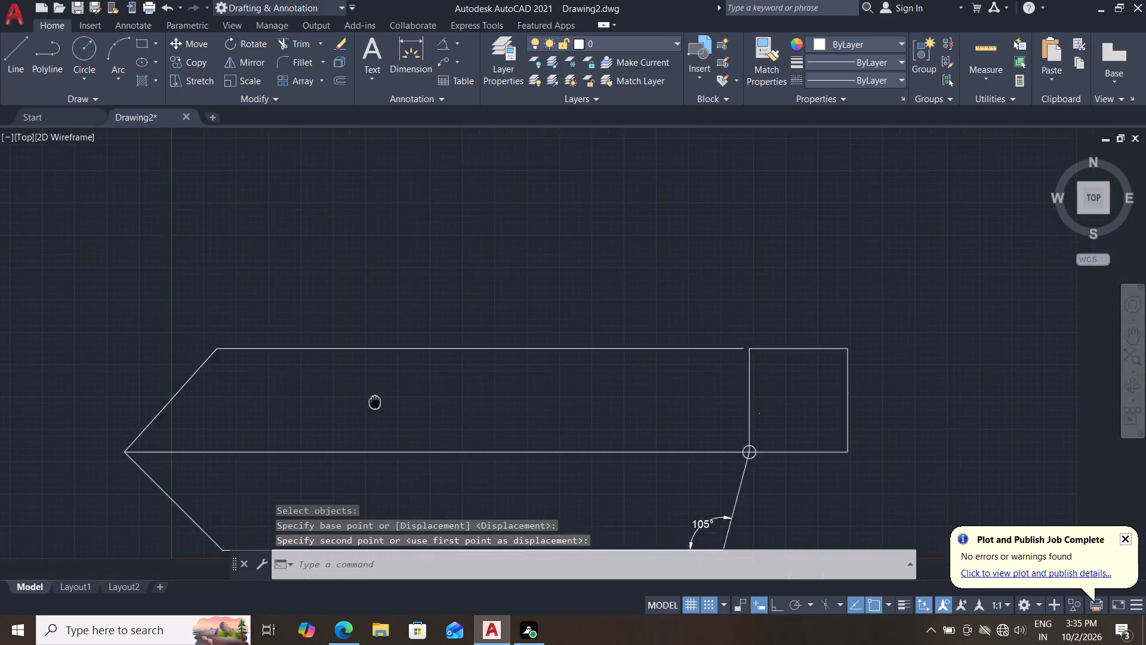
middle_drag(366, 398, 283, 370)
scroll(660, 419, up, 2)
key(m)
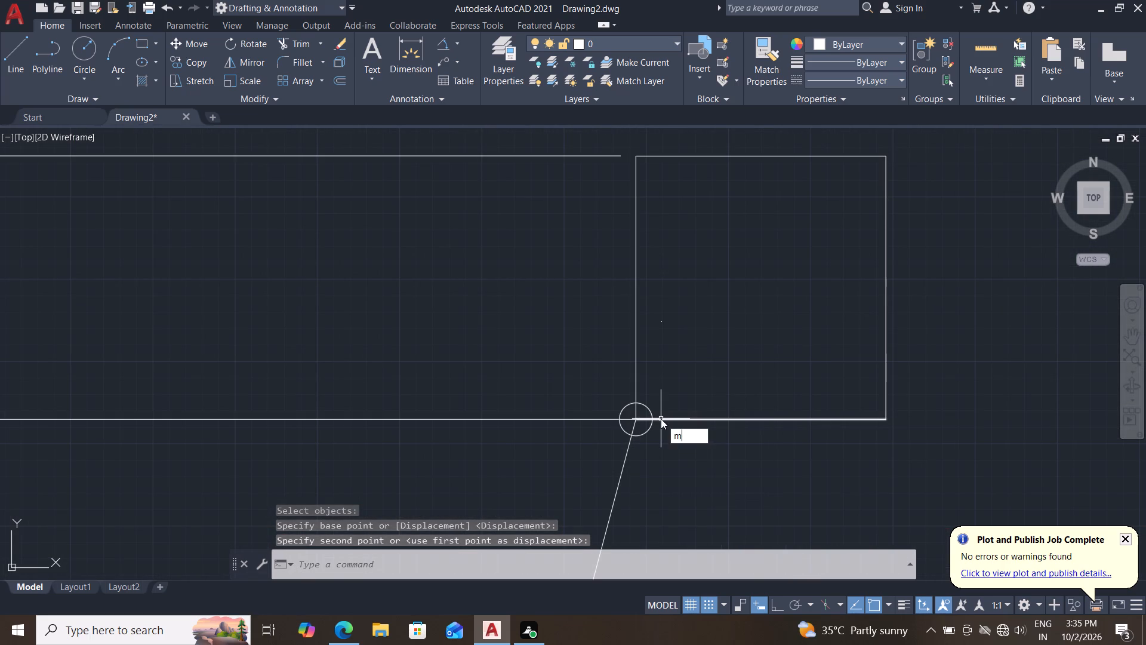
key(Return)
drag(673, 259, 635, 275)
click(584, 307)
key(Return)
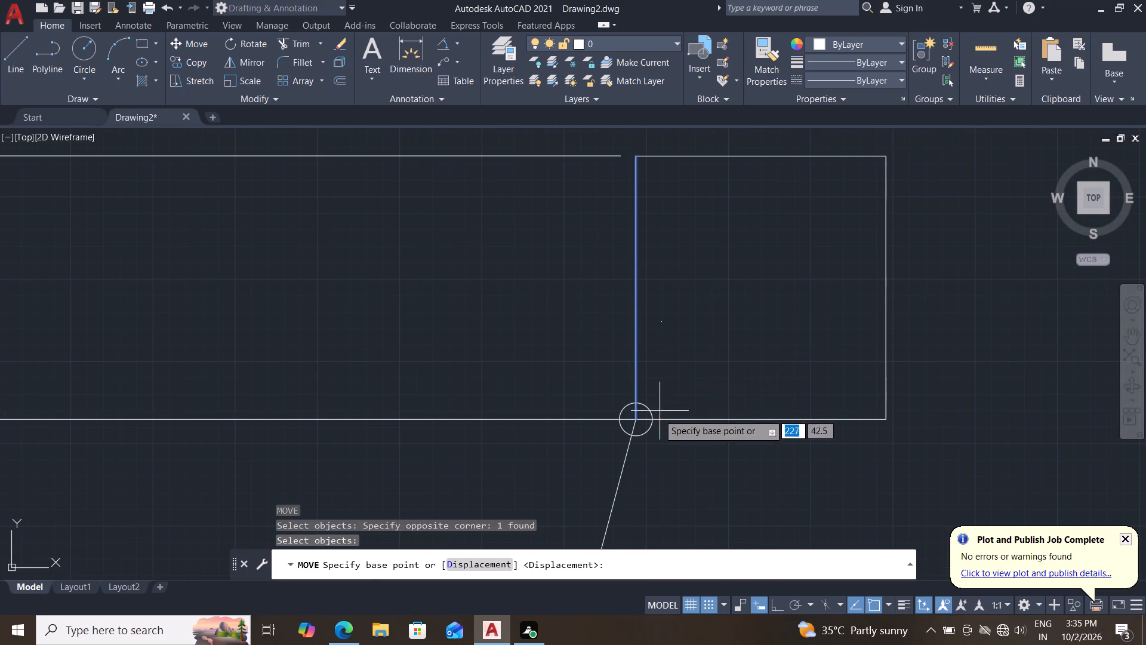
click(639, 156)
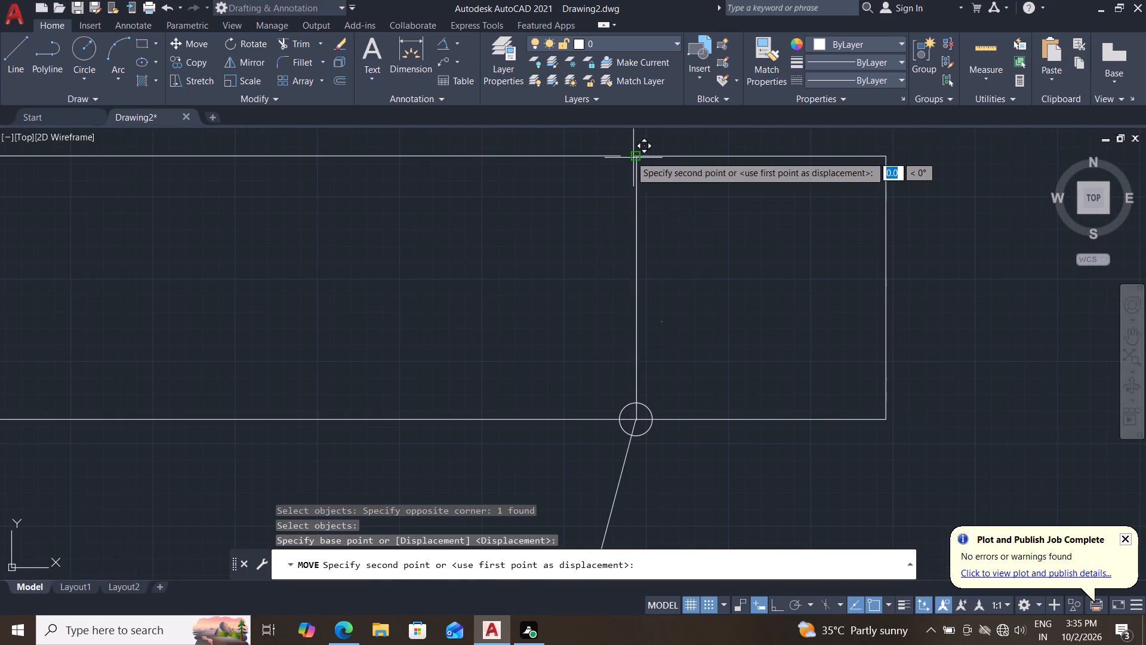
click(625, 156)
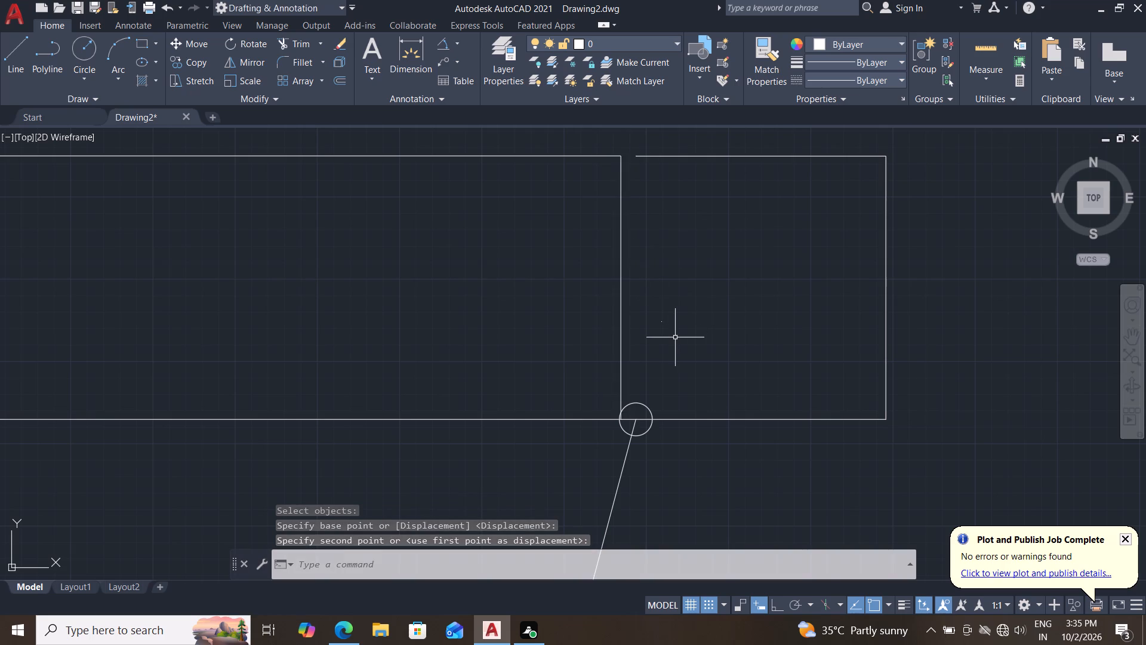
Move the rectangle's top side so its left end meets the upper end of the relocated left vertical side.
scroll(675, 425, down, 1)
scroll(669, 450, up, 1)
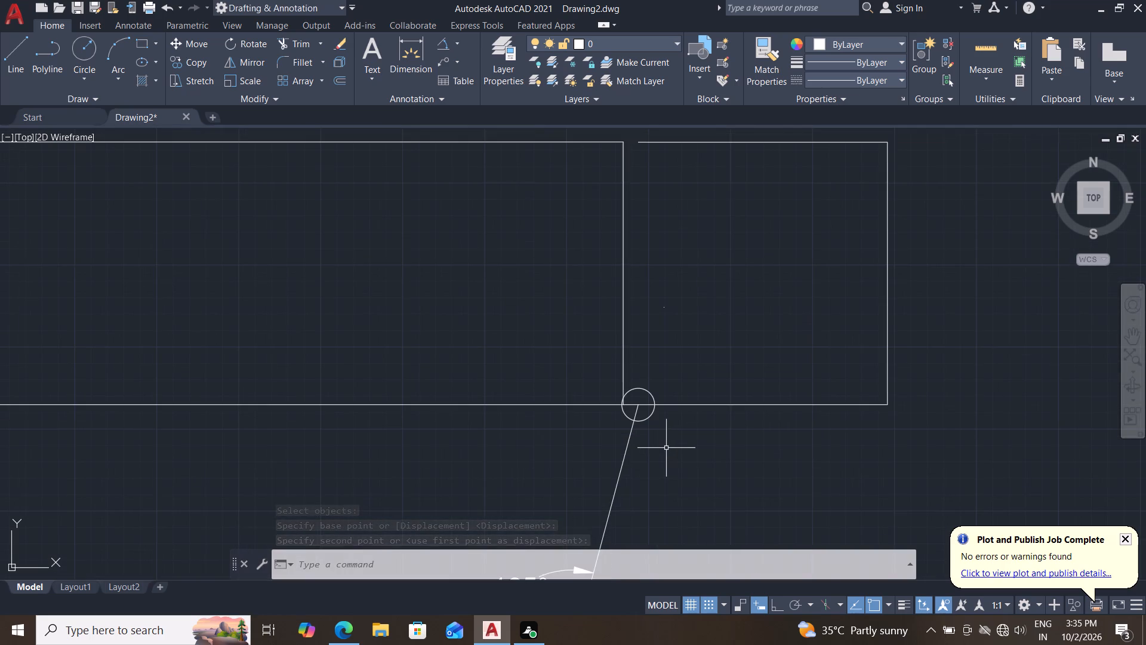
key(m)
key(Return)
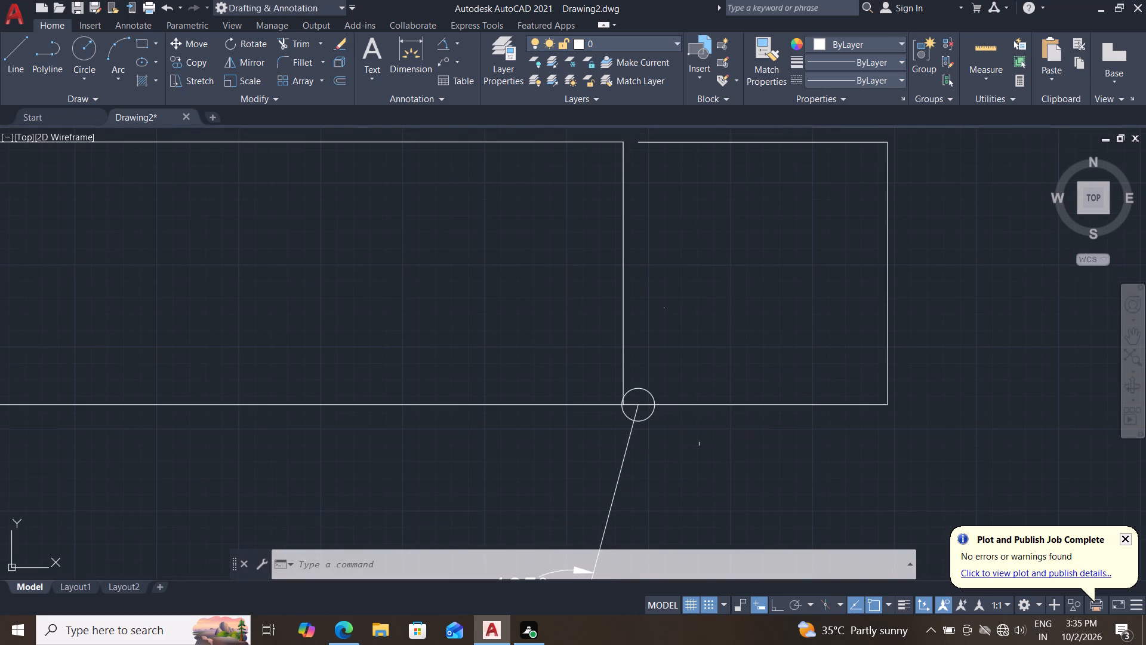
drag(950, 217, 921, 226)
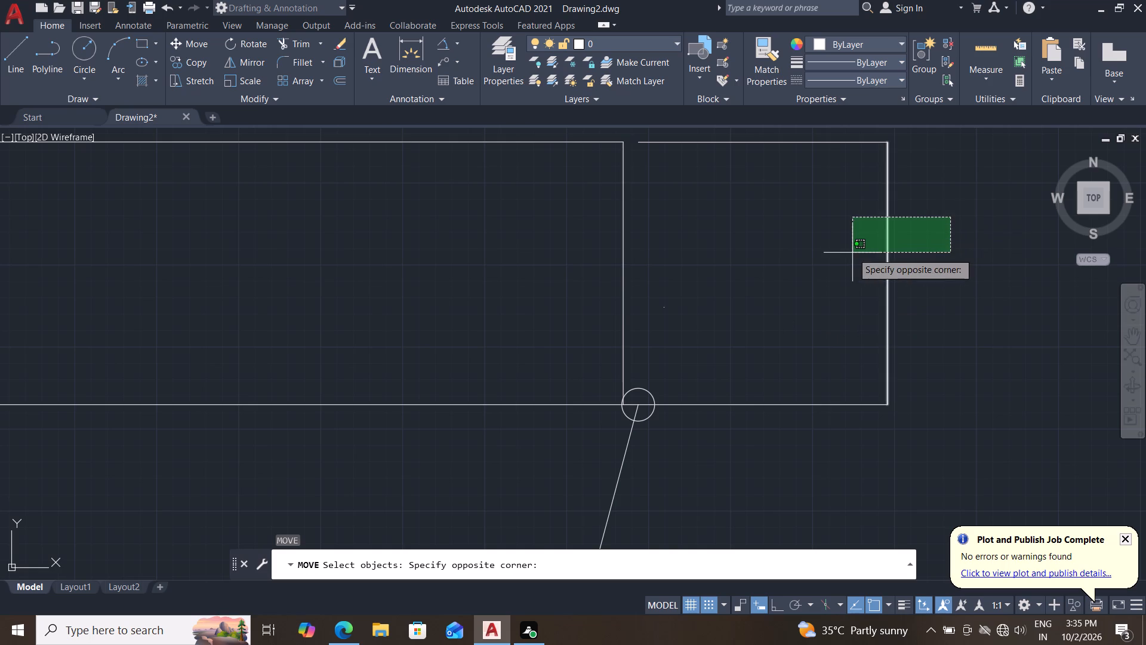
drag(967, 185, 961, 181)
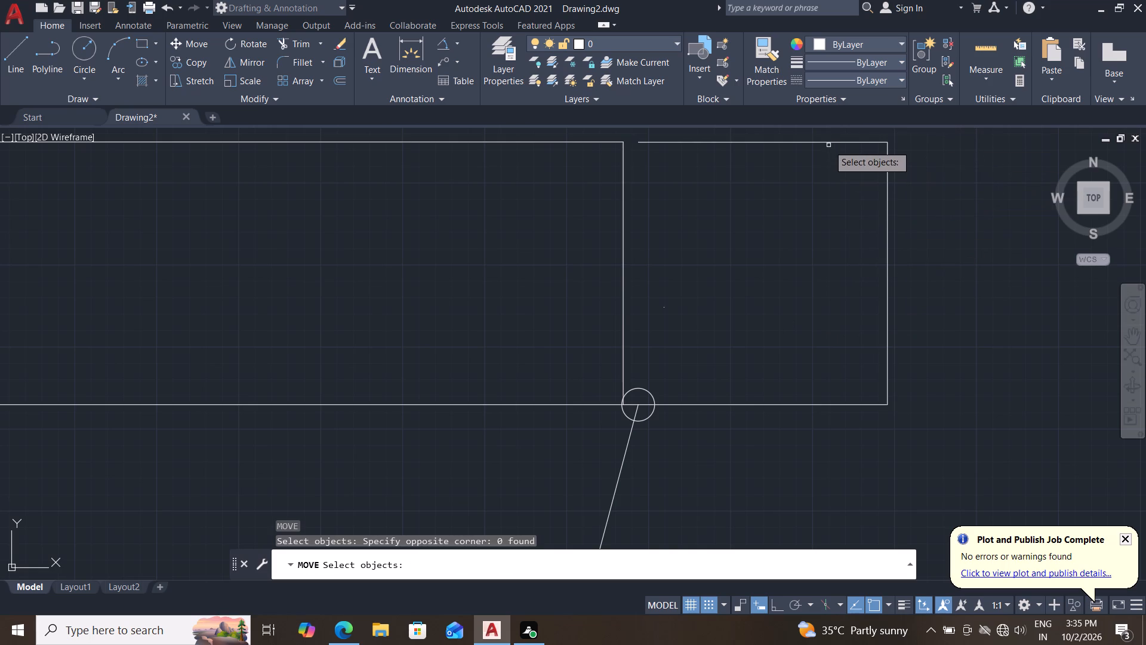
click(828, 142)
middle_drag(642, 245, 680, 339)
key(Return)
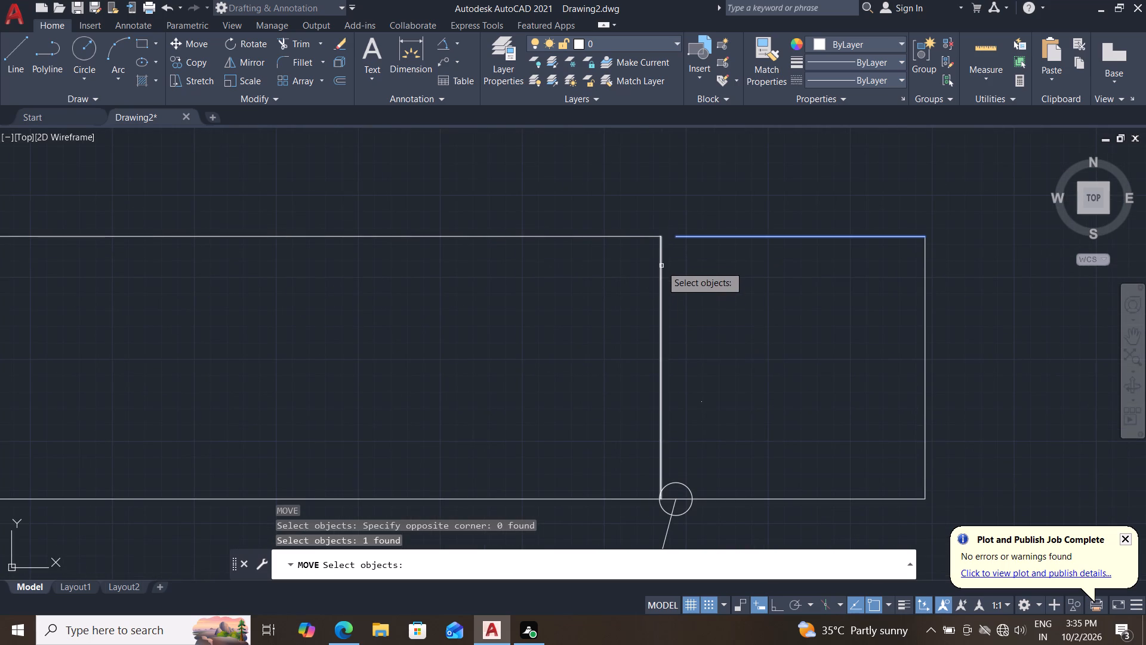
key(Return)
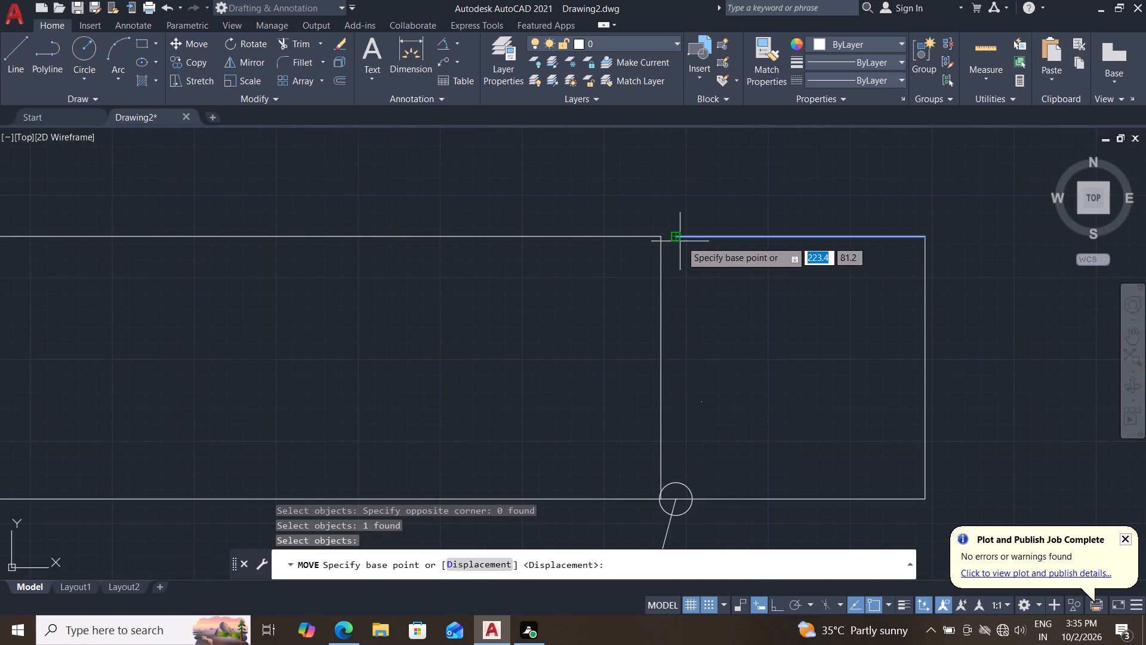
click(681, 241)
click(666, 236)
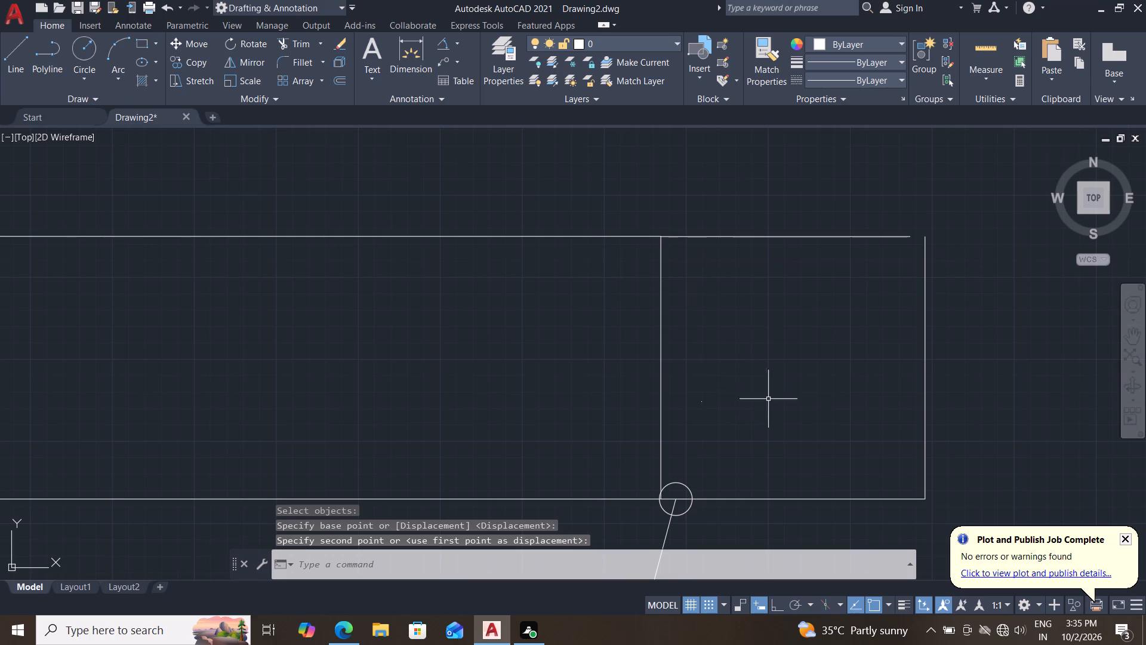
Move the rectangle's right vertical side so its upper end meets the right end of the rectangle's top side.
middle_drag(771, 386, 765, 315)
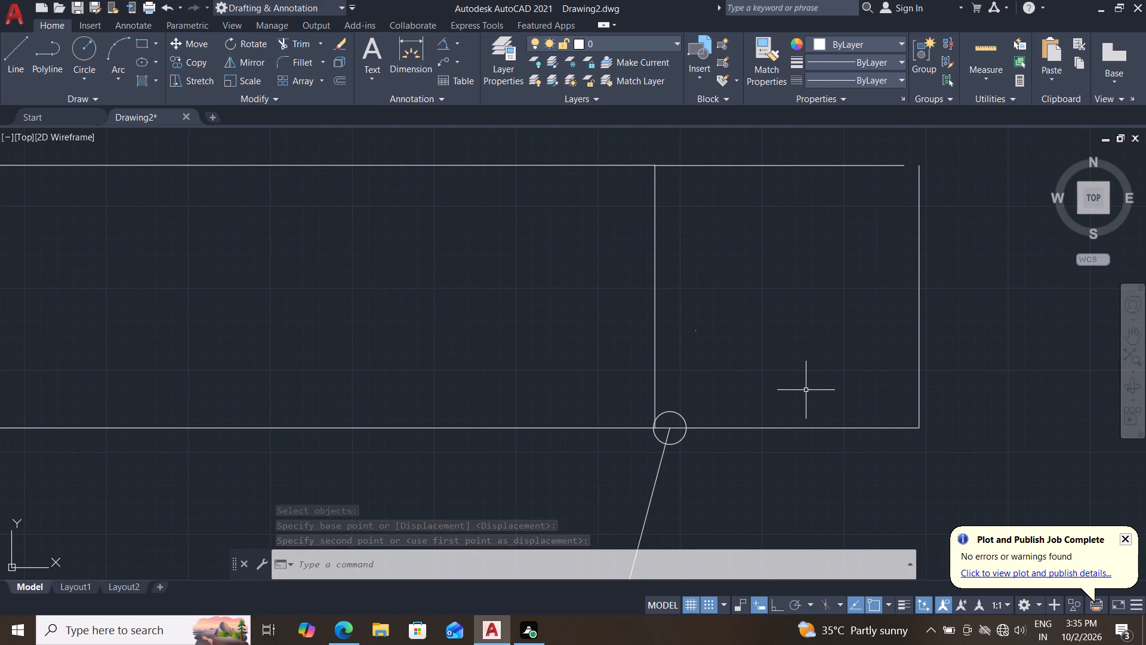
key(m)
key(Return)
drag(954, 297, 901, 308)
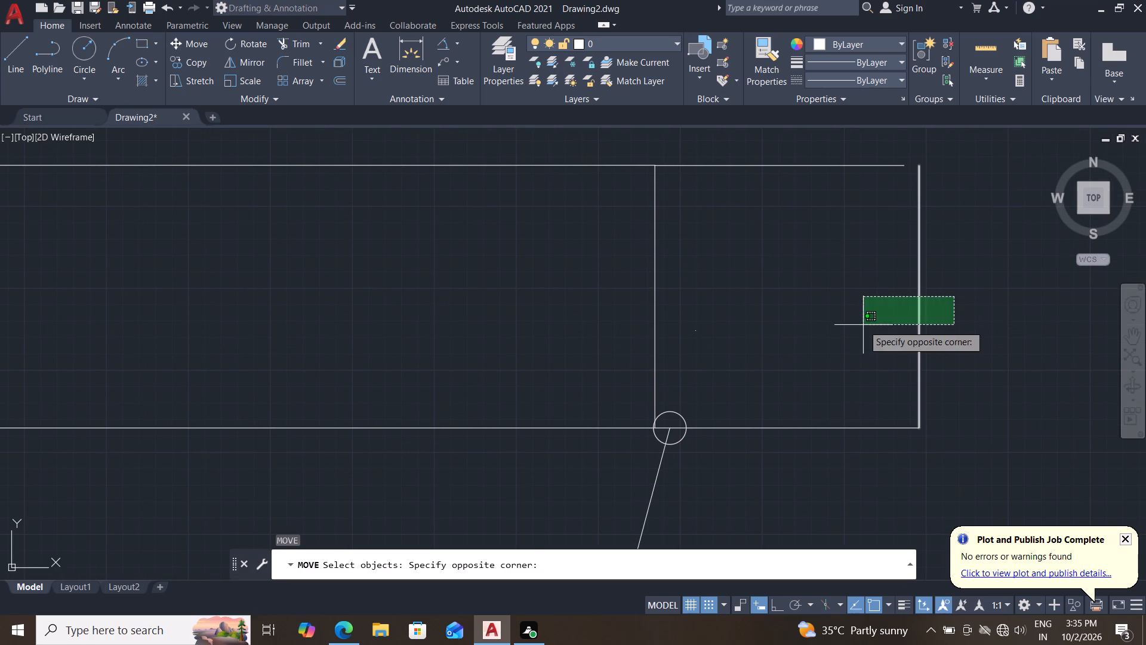
click(863, 325)
middle_drag(866, 236, 801, 348)
key(Return)
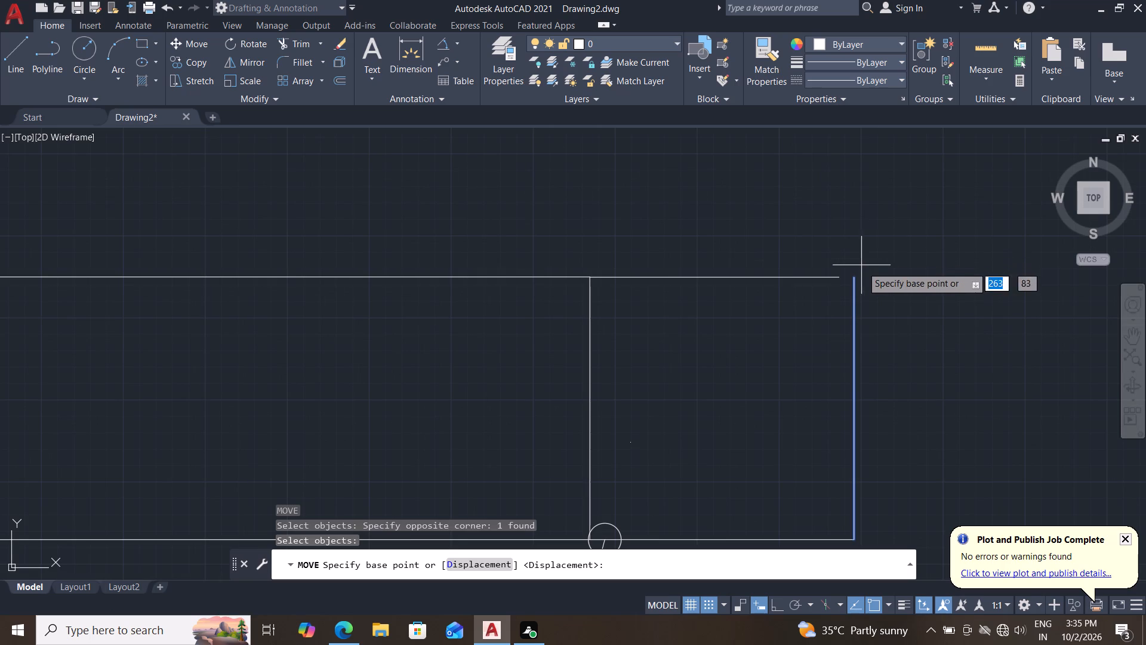
click(857, 276)
click(839, 278)
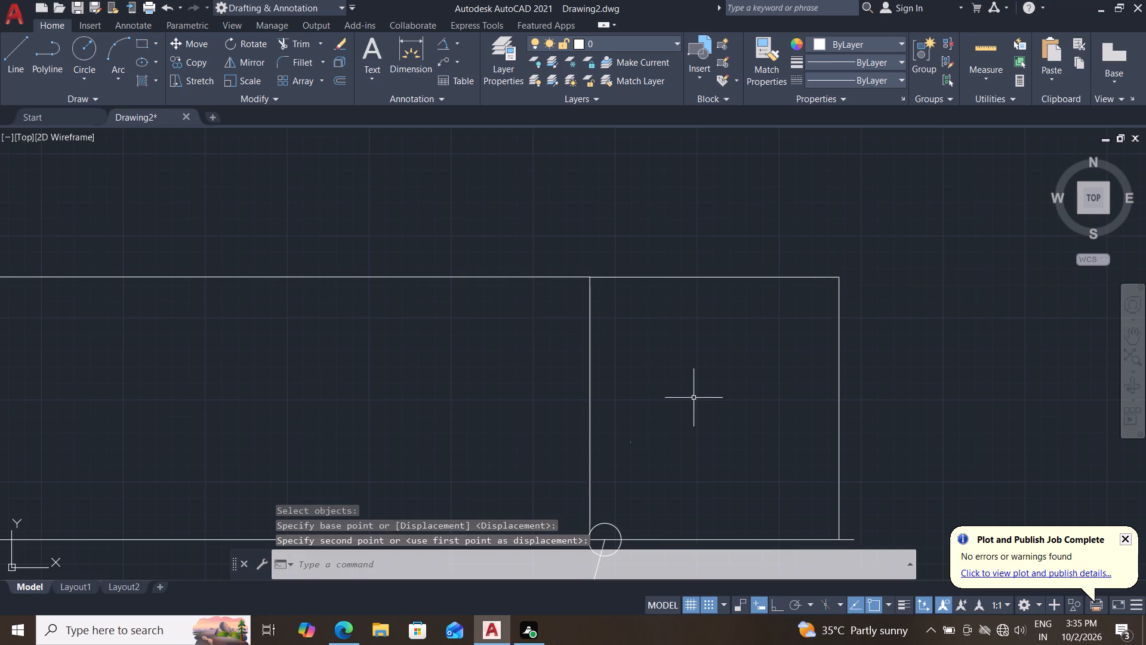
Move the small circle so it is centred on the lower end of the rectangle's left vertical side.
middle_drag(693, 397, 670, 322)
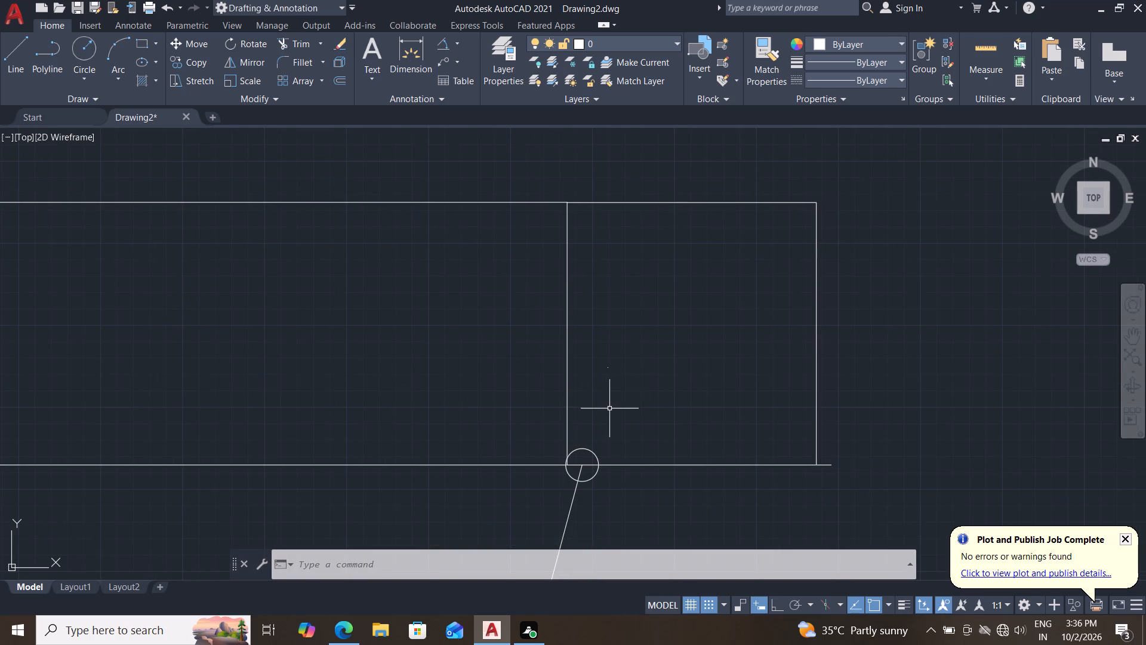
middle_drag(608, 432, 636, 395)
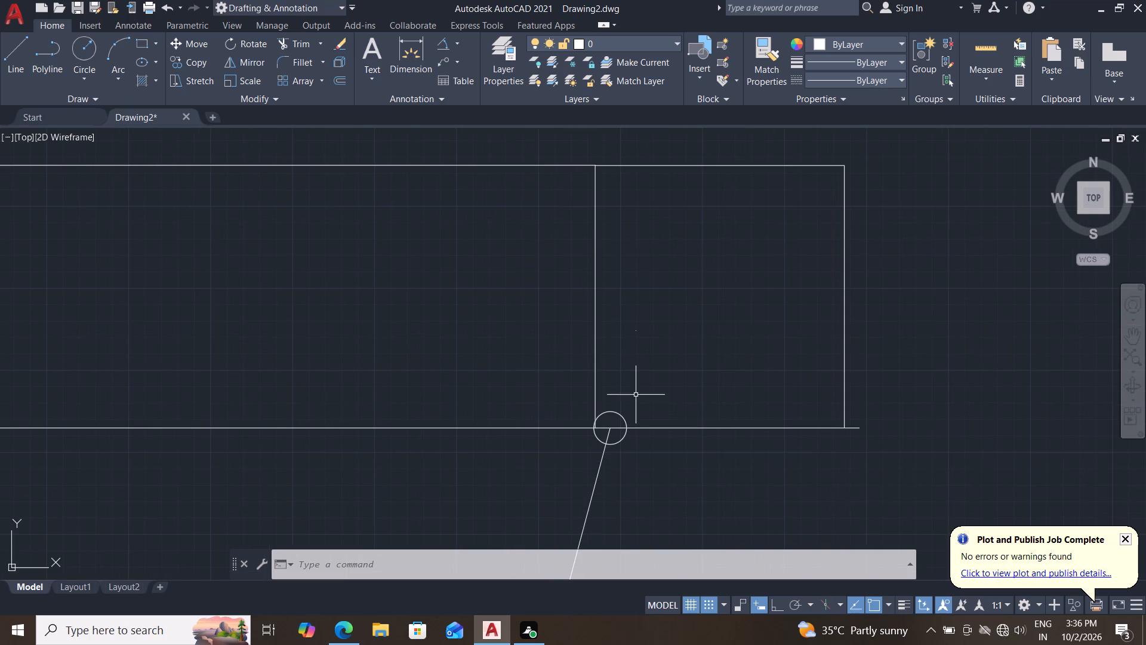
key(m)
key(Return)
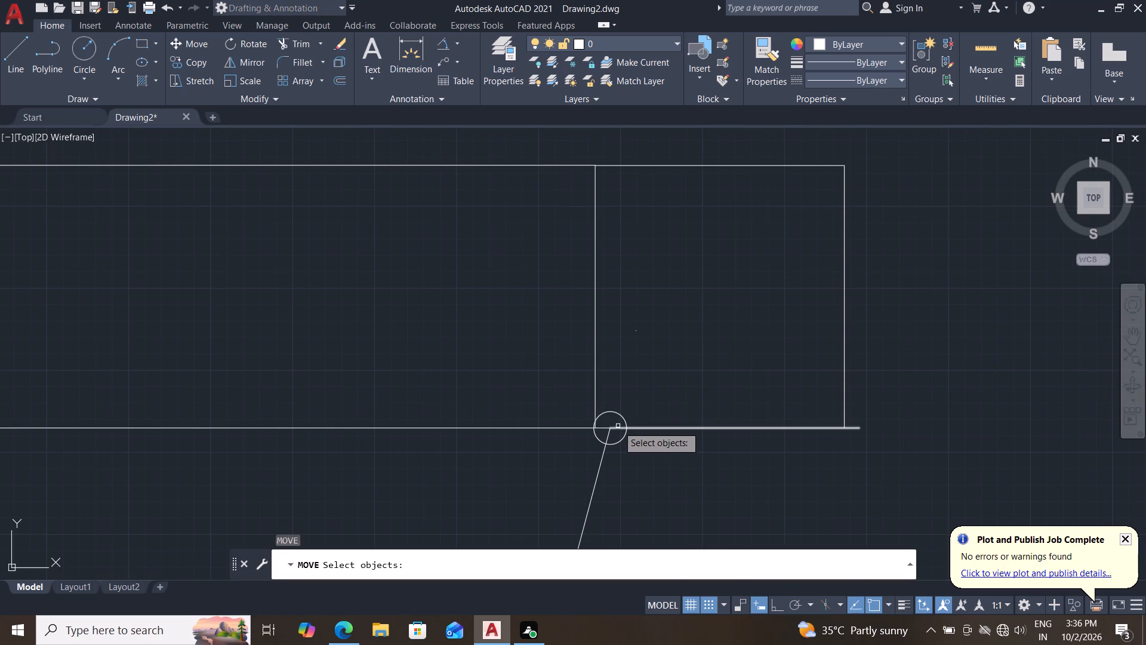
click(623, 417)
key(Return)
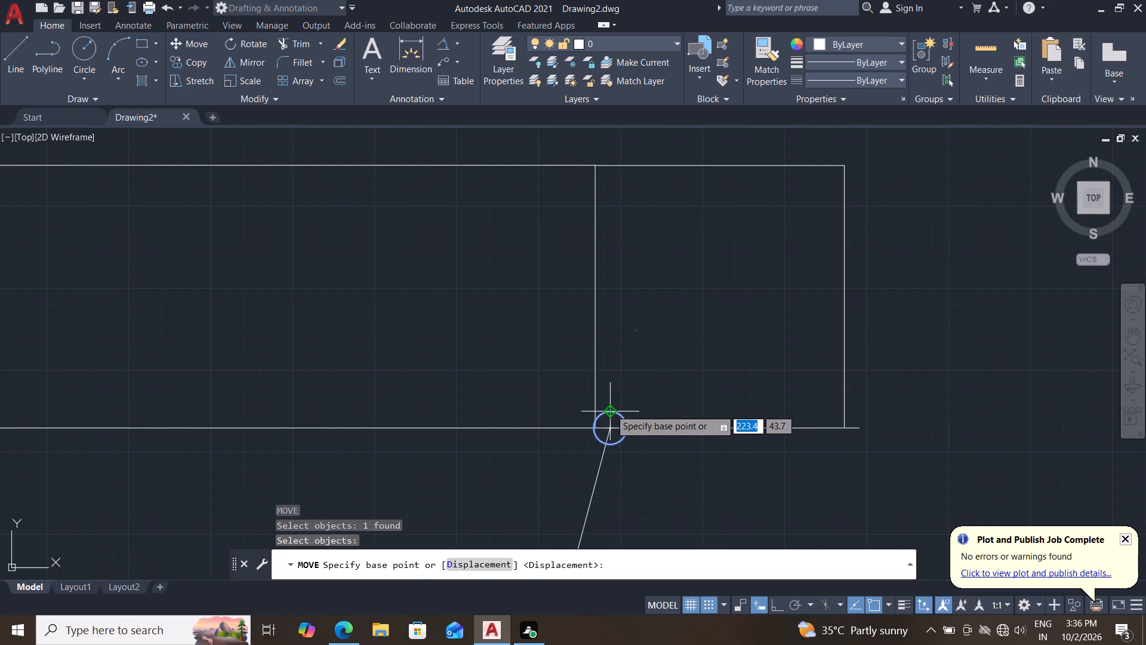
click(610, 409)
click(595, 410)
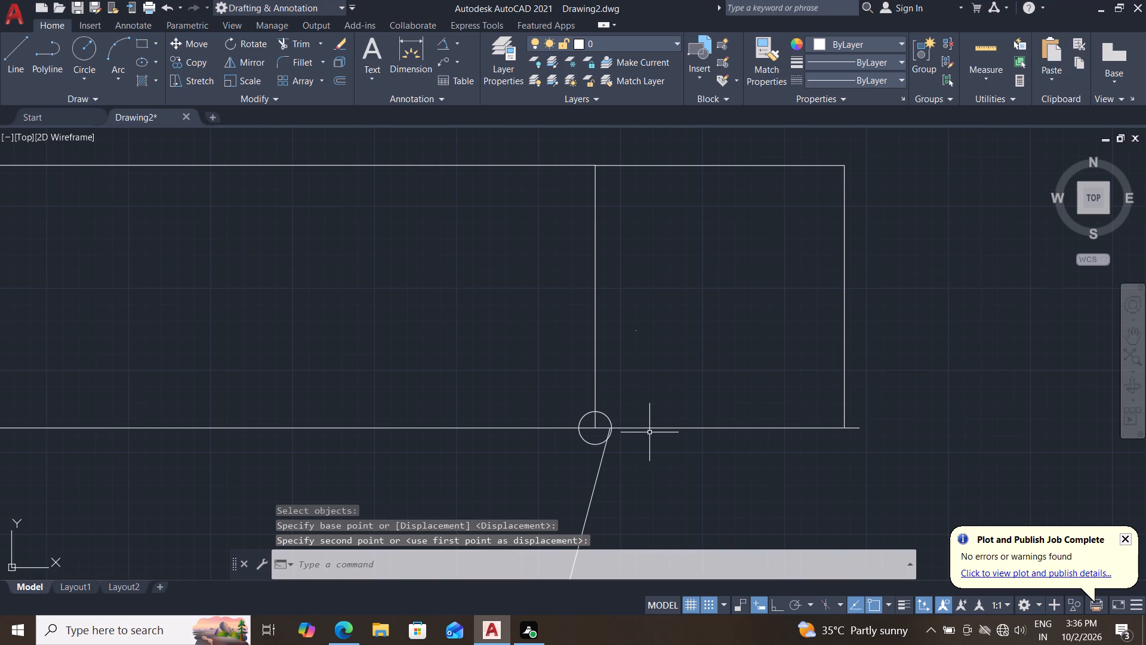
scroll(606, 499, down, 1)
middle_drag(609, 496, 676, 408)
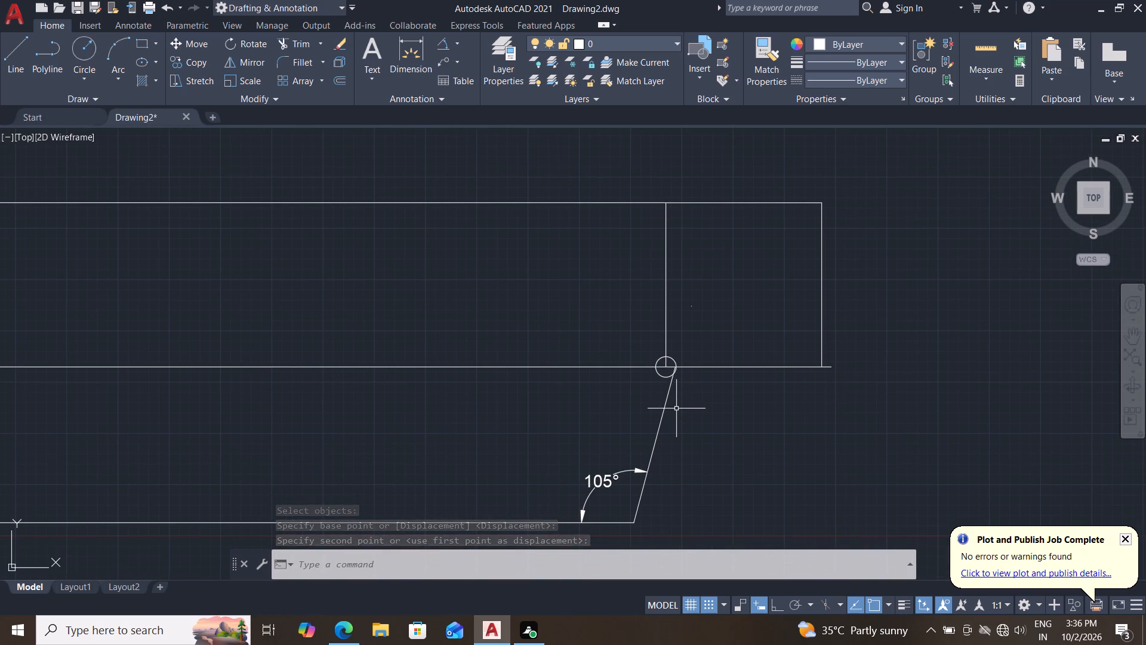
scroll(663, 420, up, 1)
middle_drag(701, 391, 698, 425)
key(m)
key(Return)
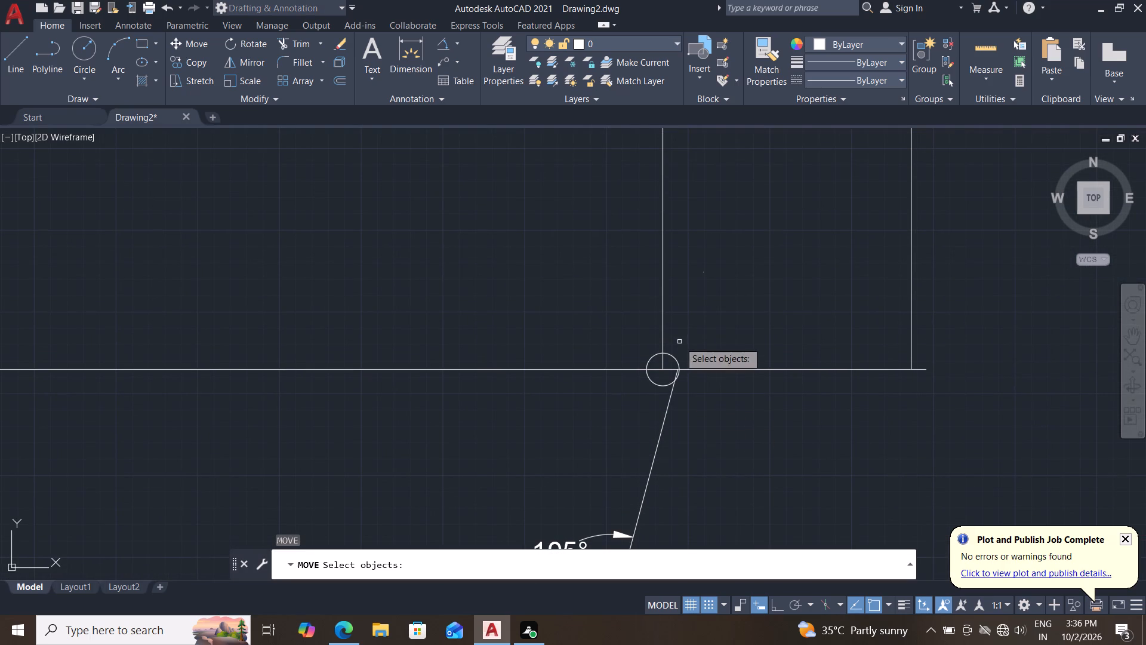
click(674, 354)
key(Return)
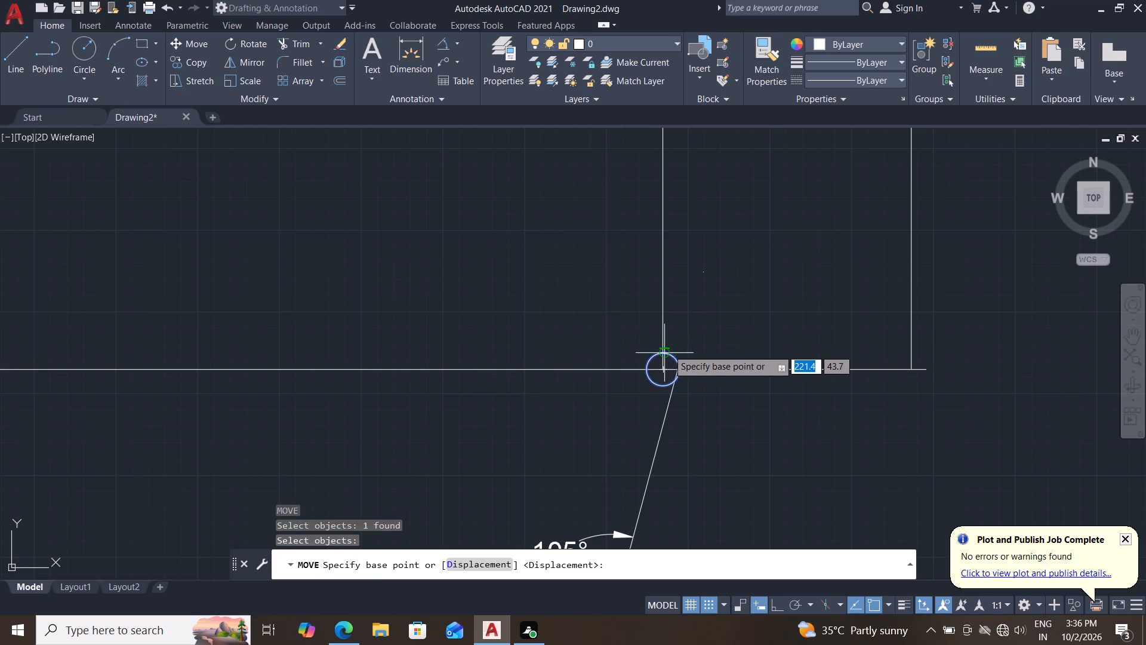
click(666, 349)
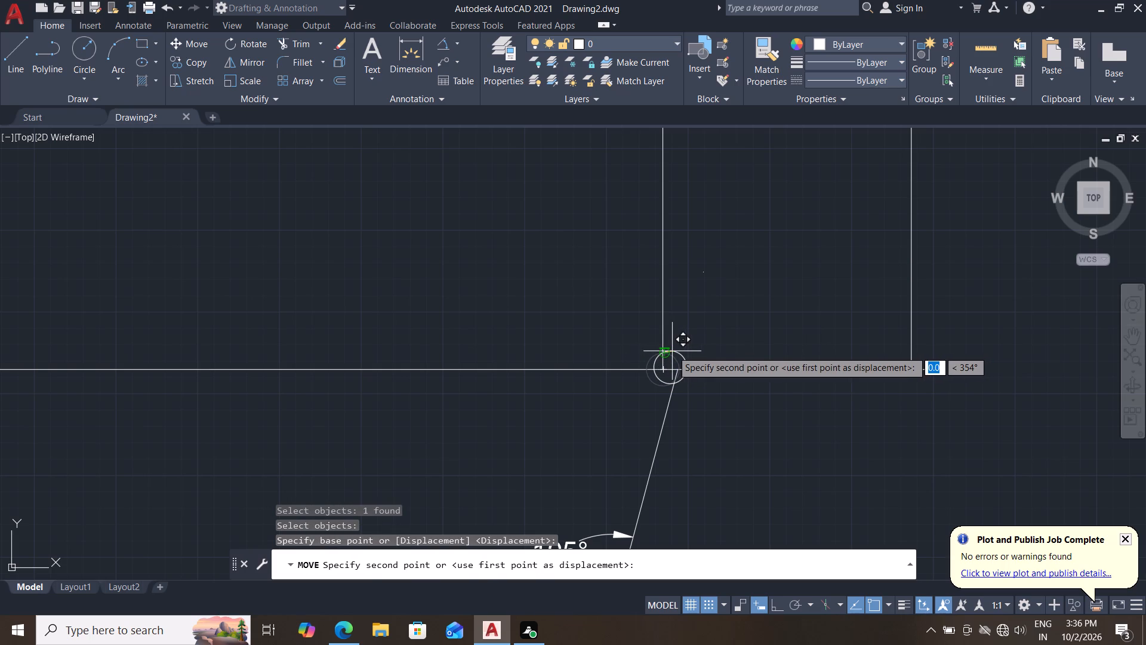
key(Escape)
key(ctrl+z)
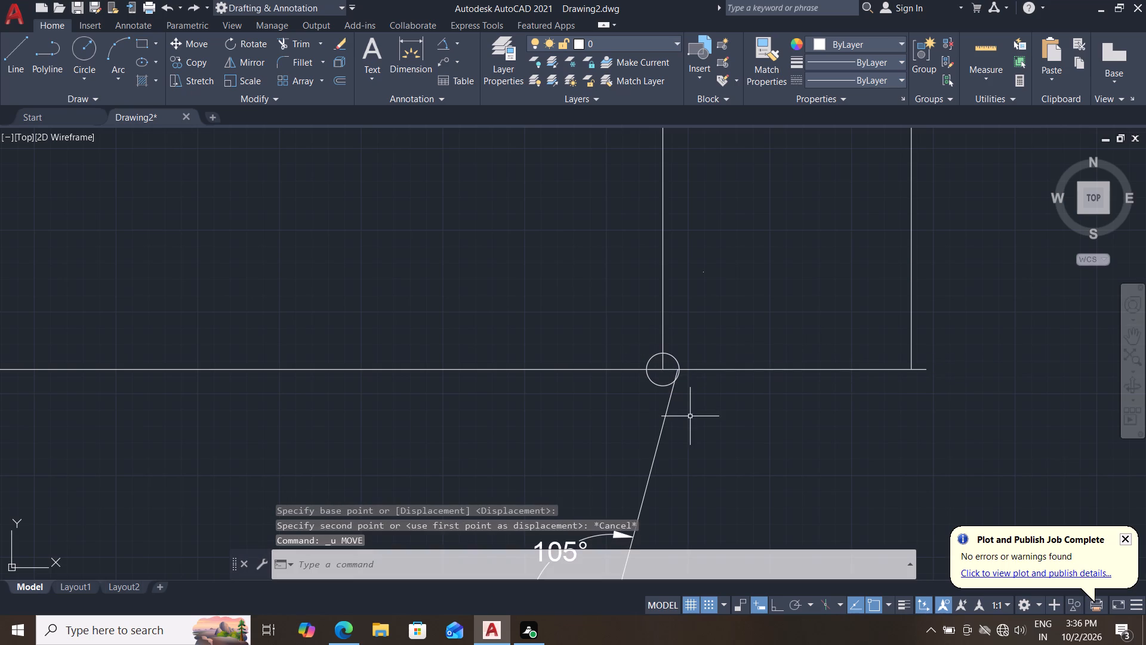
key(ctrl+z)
Delete the small circle at the lower end of the rectangle's left vertical side.
click(605, 411)
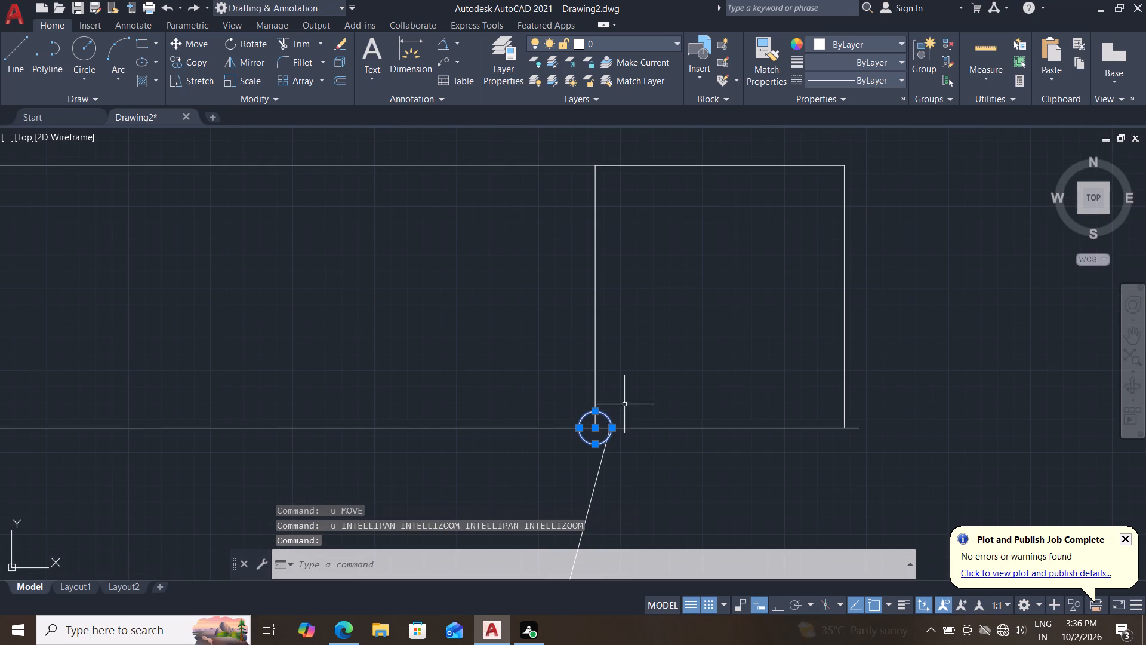
key(Delete)
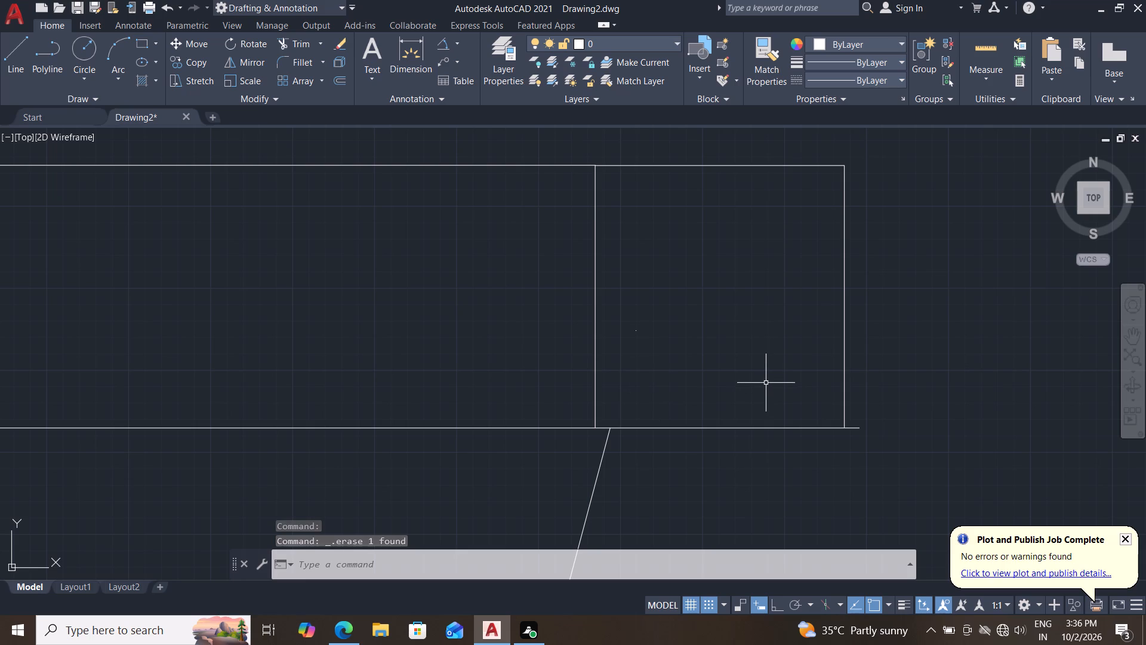
Add a linear dimension for the profile's bottom base line, placed below it between its two endpoints.
scroll(719, 413, down, 1)
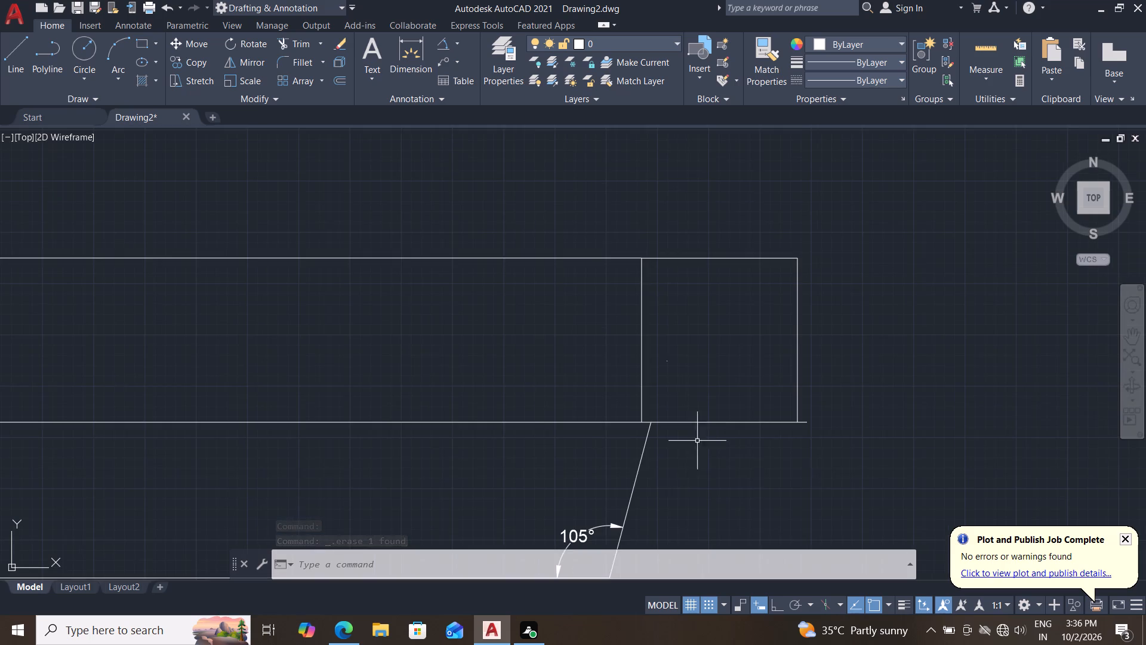
middle_drag(666, 485, 683, 437)
middle_drag(316, 401, 338, 393)
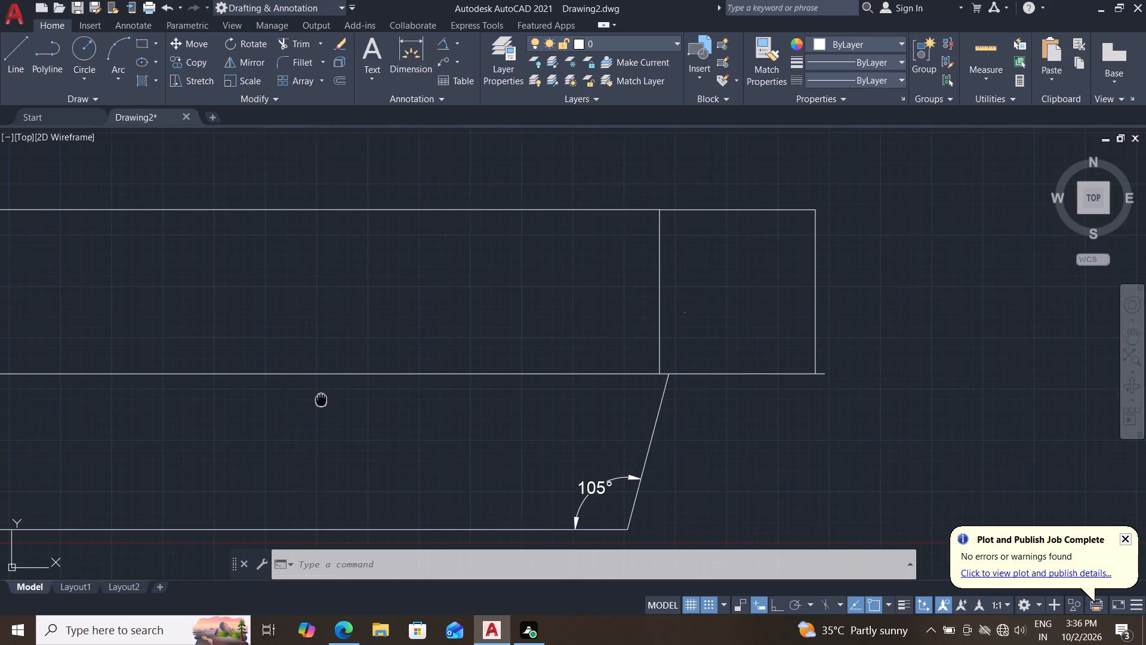
middle_drag(338, 393, 409, 362)
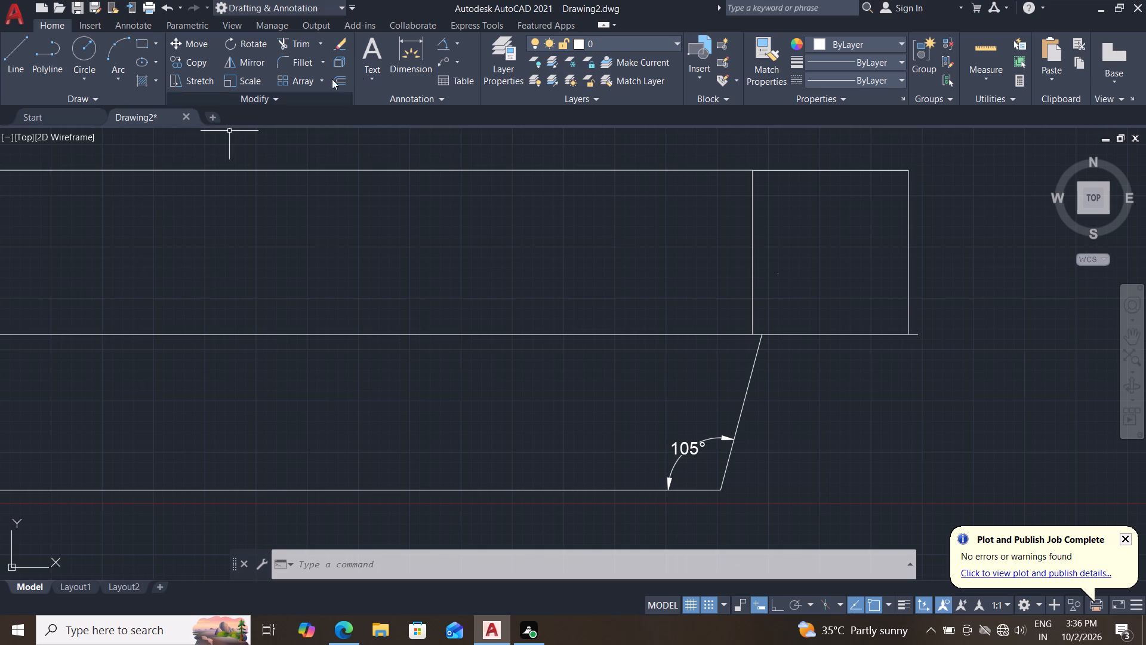
click(403, 42)
scroll(331, 337, down, 1)
scroll(331, 337, up, 1)
scroll(331, 337, down, 1)
middle_drag(252, 439, 414, 370)
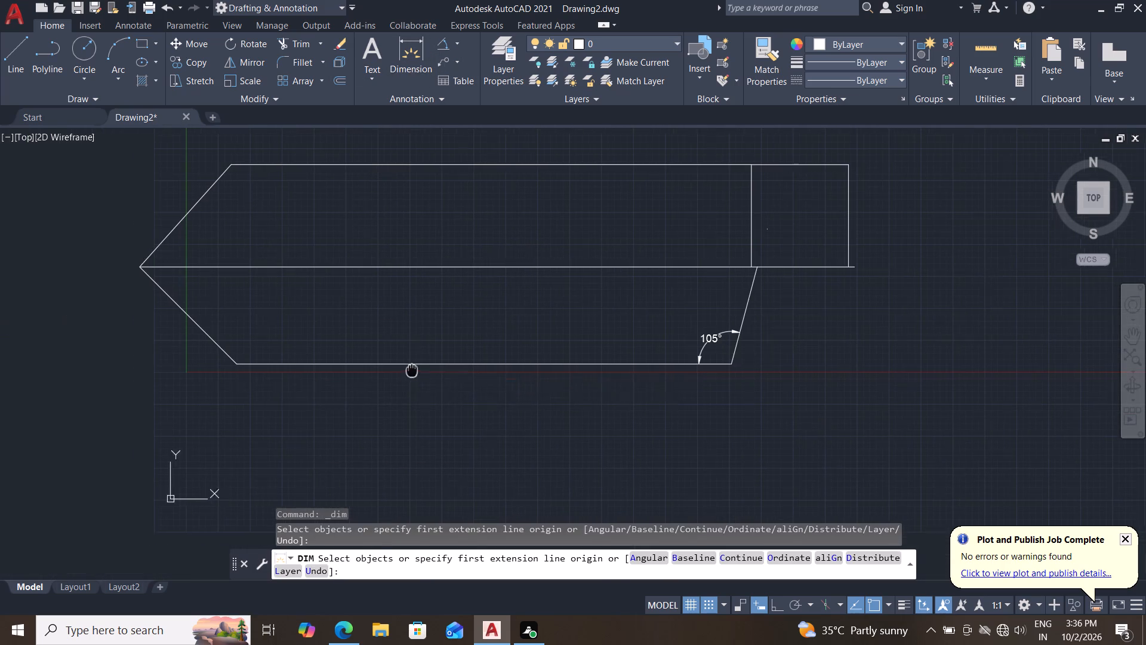
middle_drag(414, 370, 415, 370)
click(235, 363)
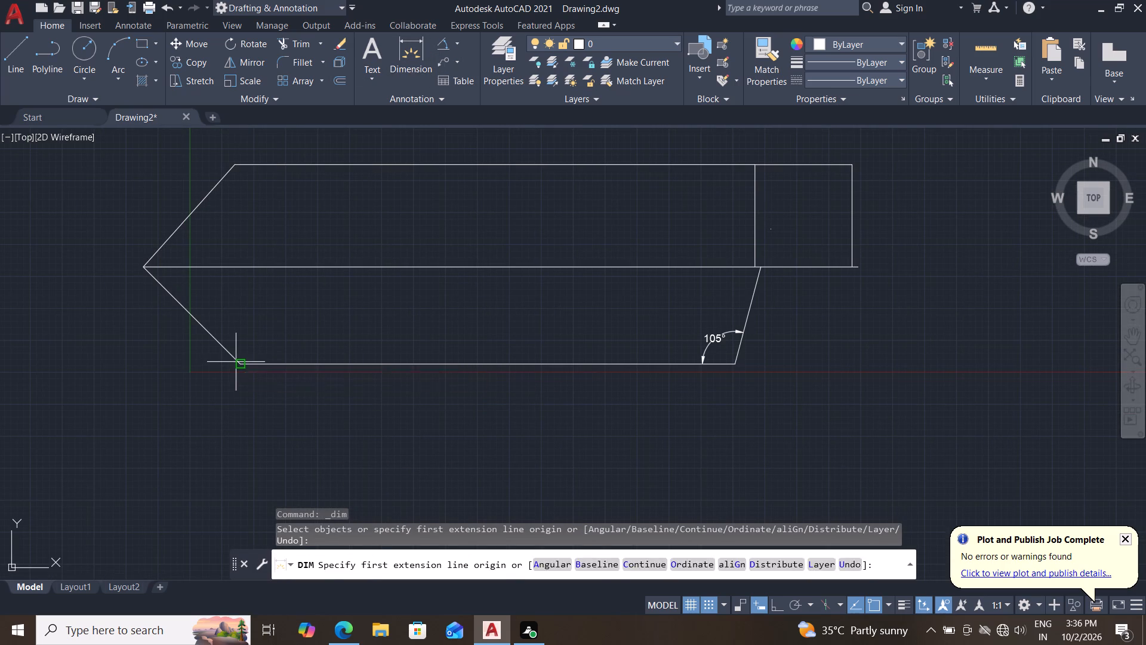
click(735, 363)
click(654, 398)
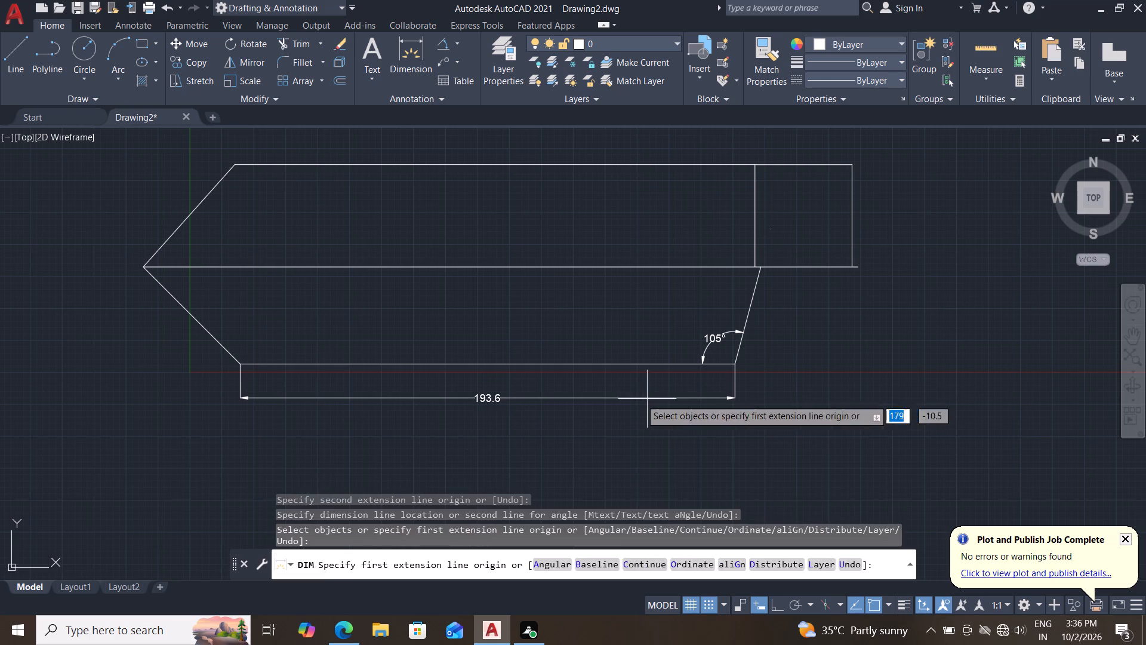
Add an aligned dimension along the outside of the profile's lower-left inclined side.
click(457, 35)
click(458, 45)
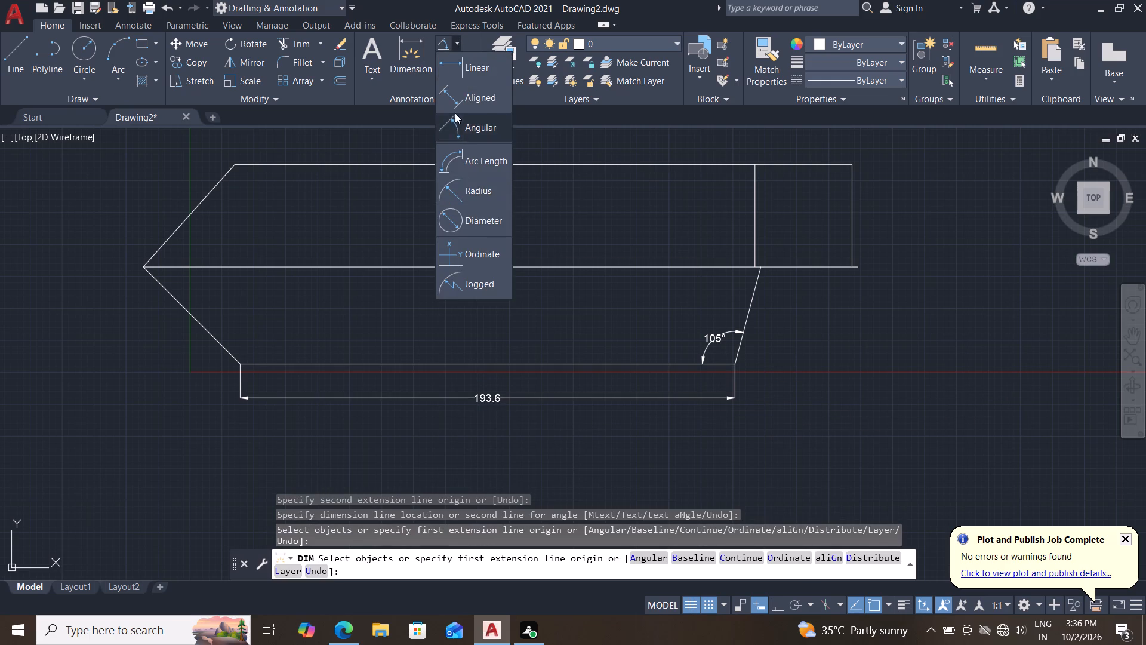
click(455, 111)
click(147, 265)
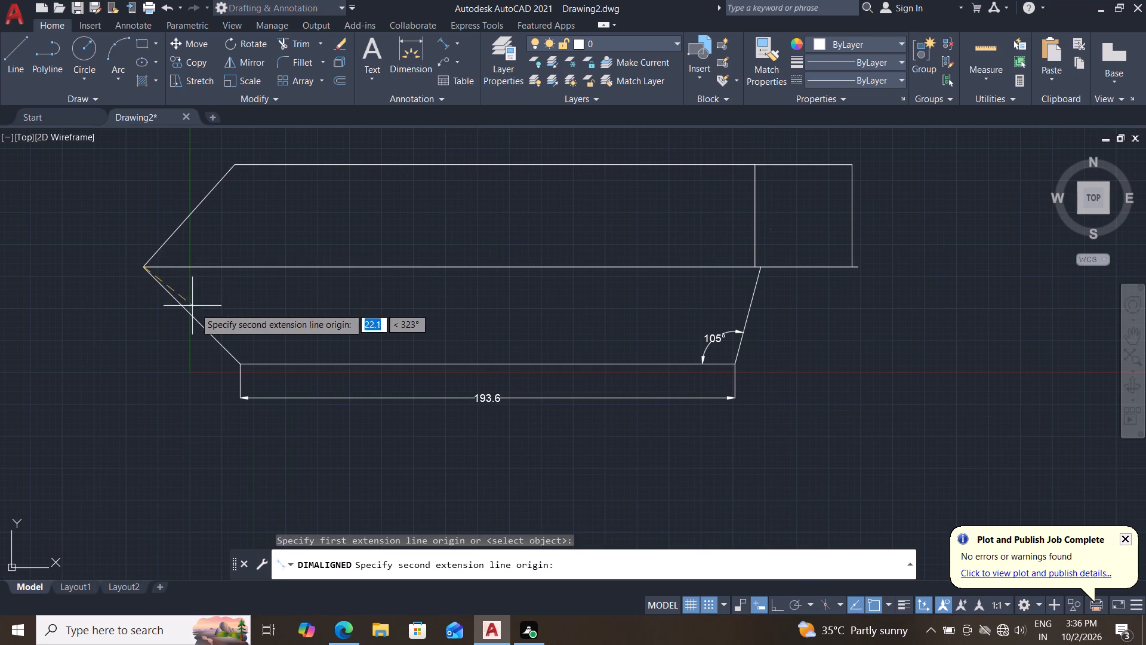
click(240, 364)
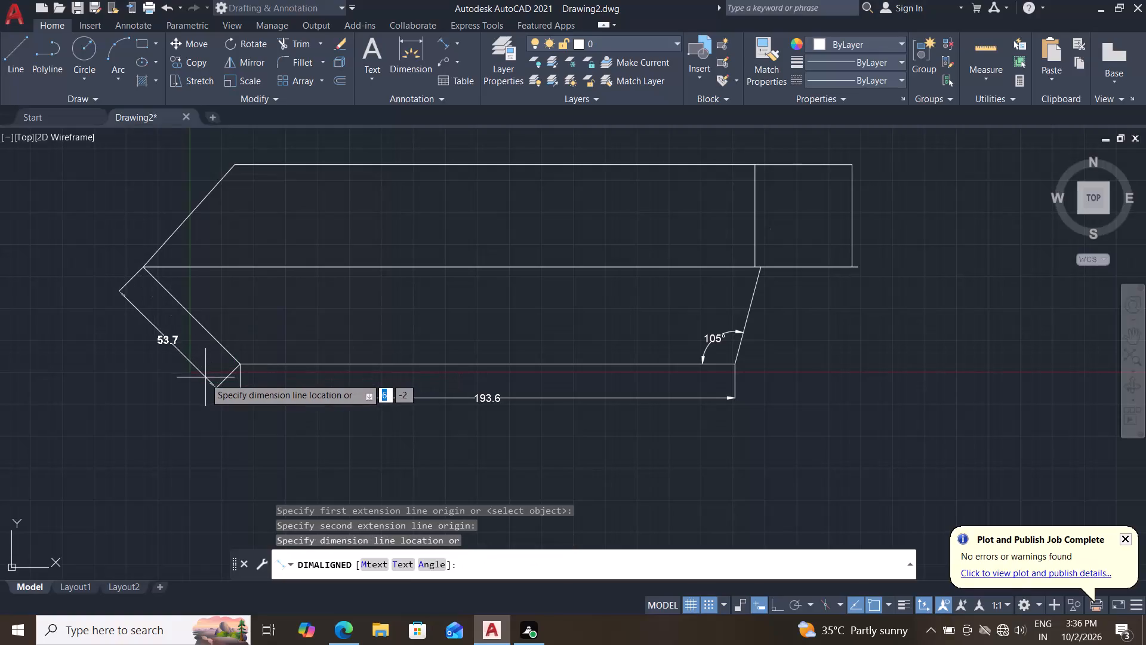
click(205, 378)
Add an aligned dimension along the outside of the profile's upper-left inclined side.
middle_drag(284, 333, 286, 410)
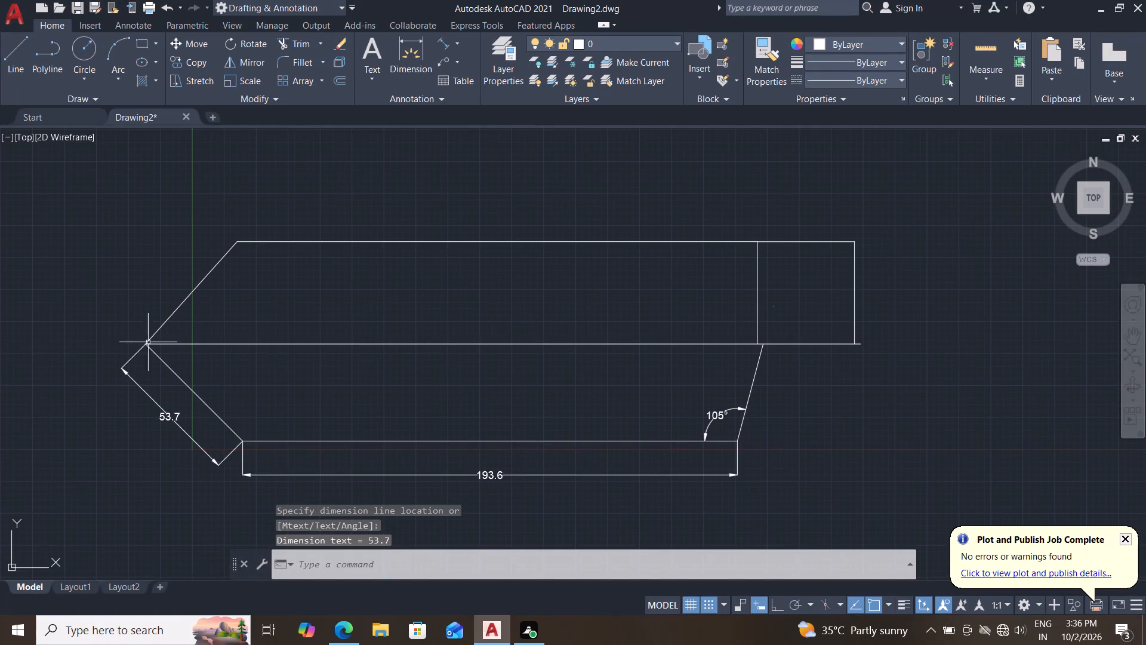
click(446, 42)
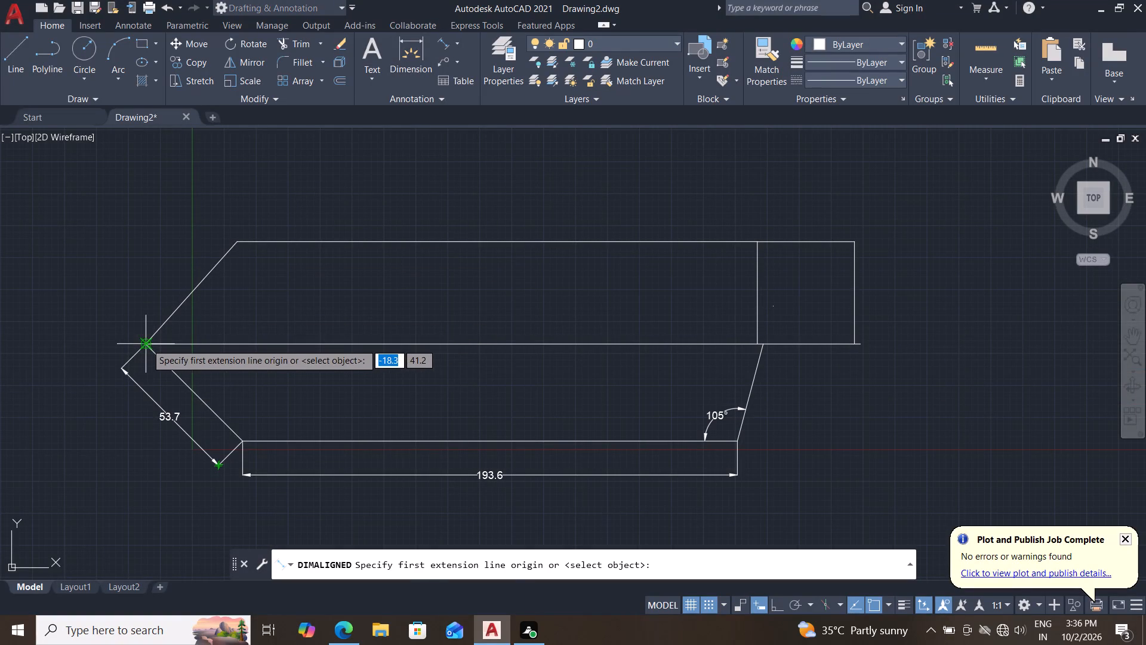
click(146, 343)
drag(236, 241, 230, 239)
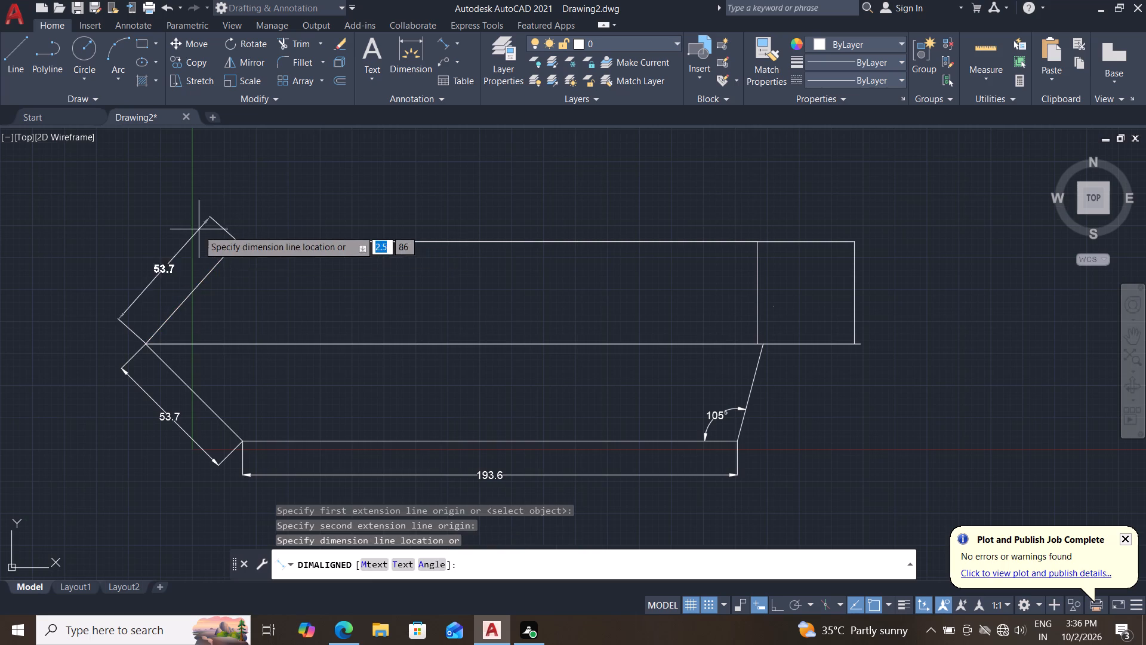
click(195, 229)
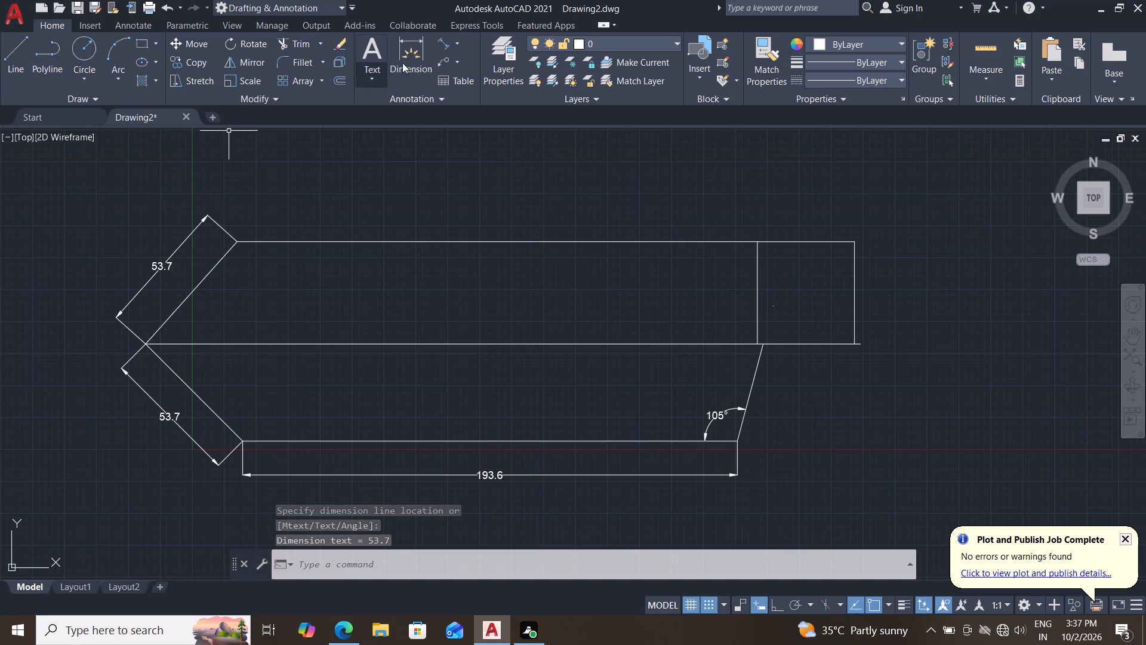
Dimension the long top line from the upper-left corner to the rectangle's left side, placing the dimension above it.
click(411, 50)
click(236, 246)
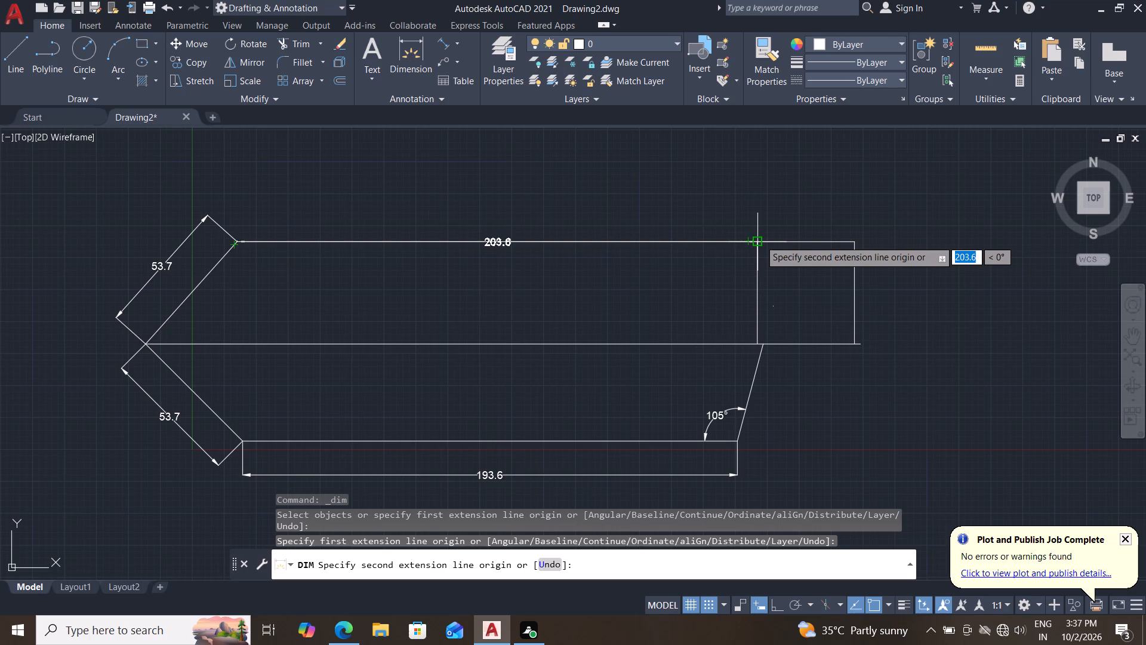
drag(760, 240, 754, 235)
click(600, 201)
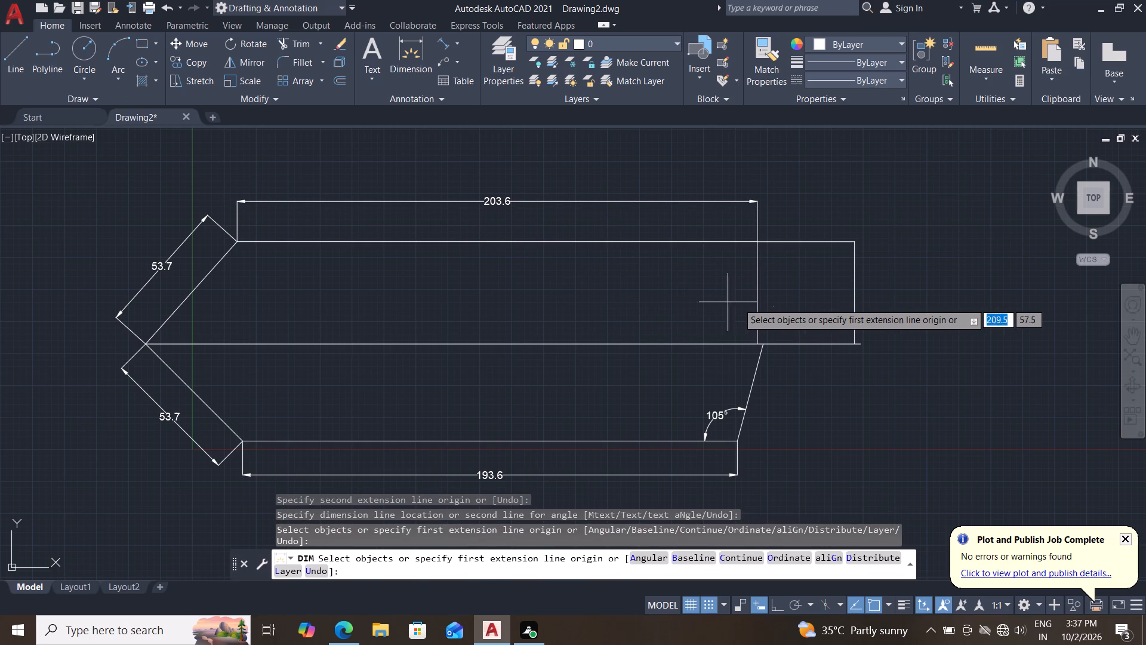
Dimension the width of the rectangle's top side, with its dimension line level with the long top line's dimension.
middle_drag(712, 305, 634, 328)
click(677, 265)
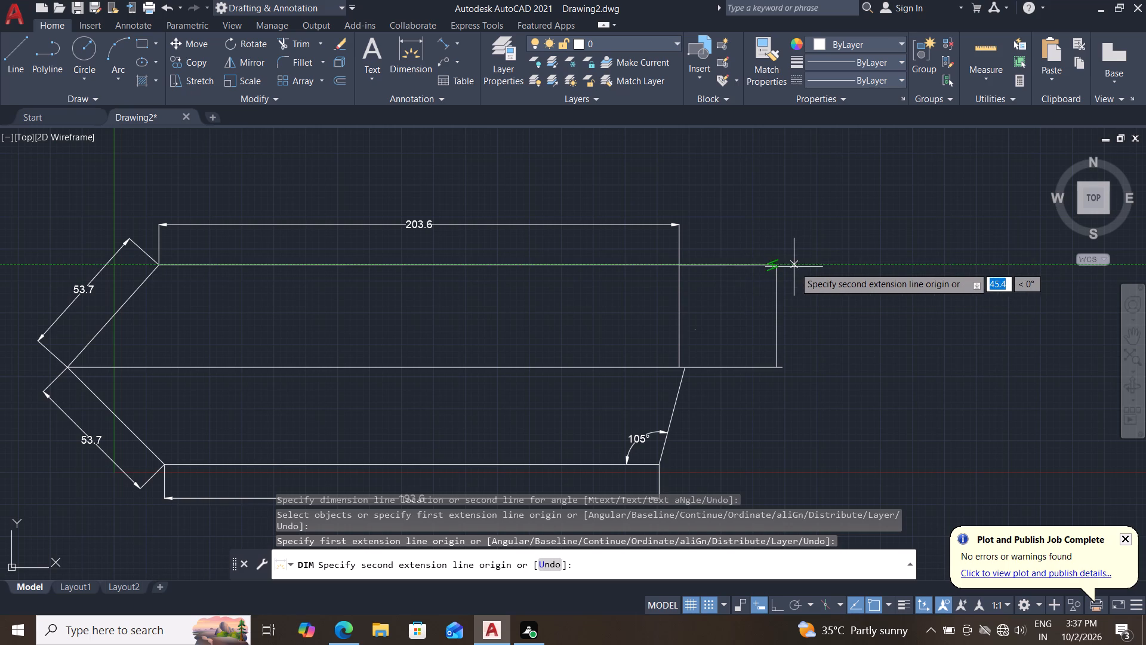
click(776, 266)
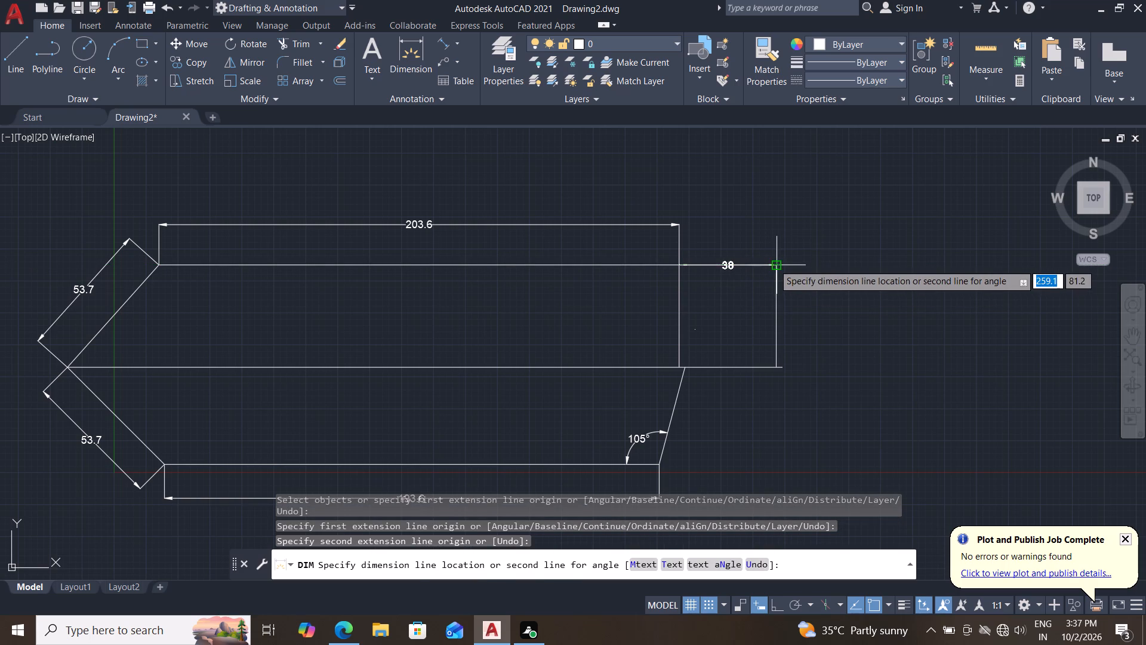
drag(680, 226, 687, 229)
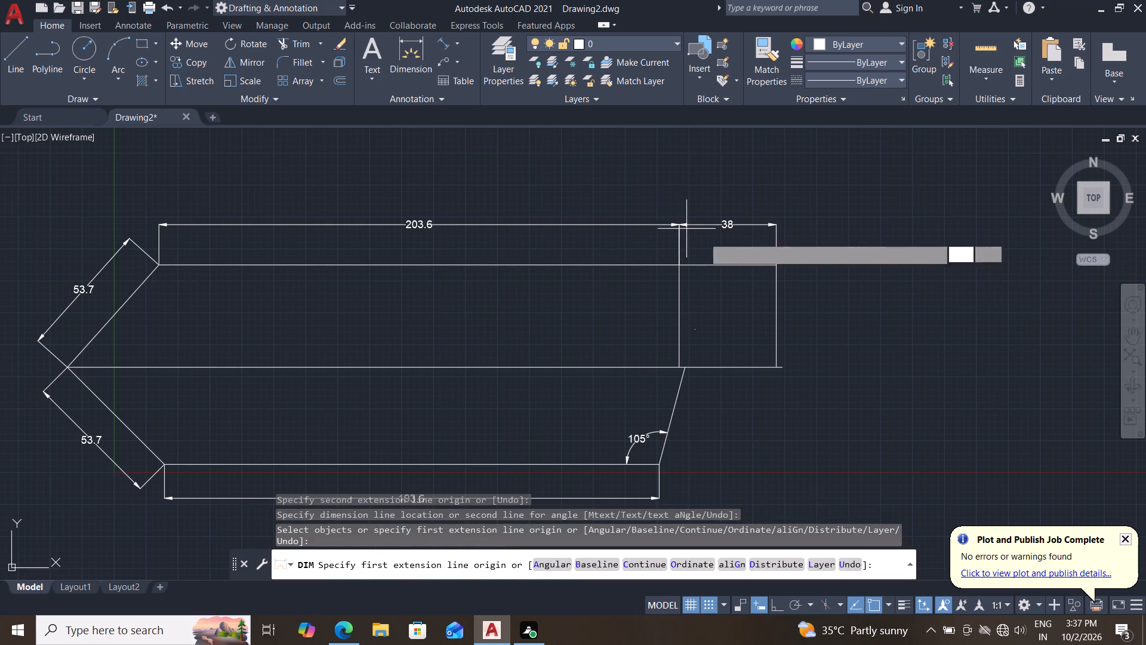
middle_drag(748, 340, 757, 300)
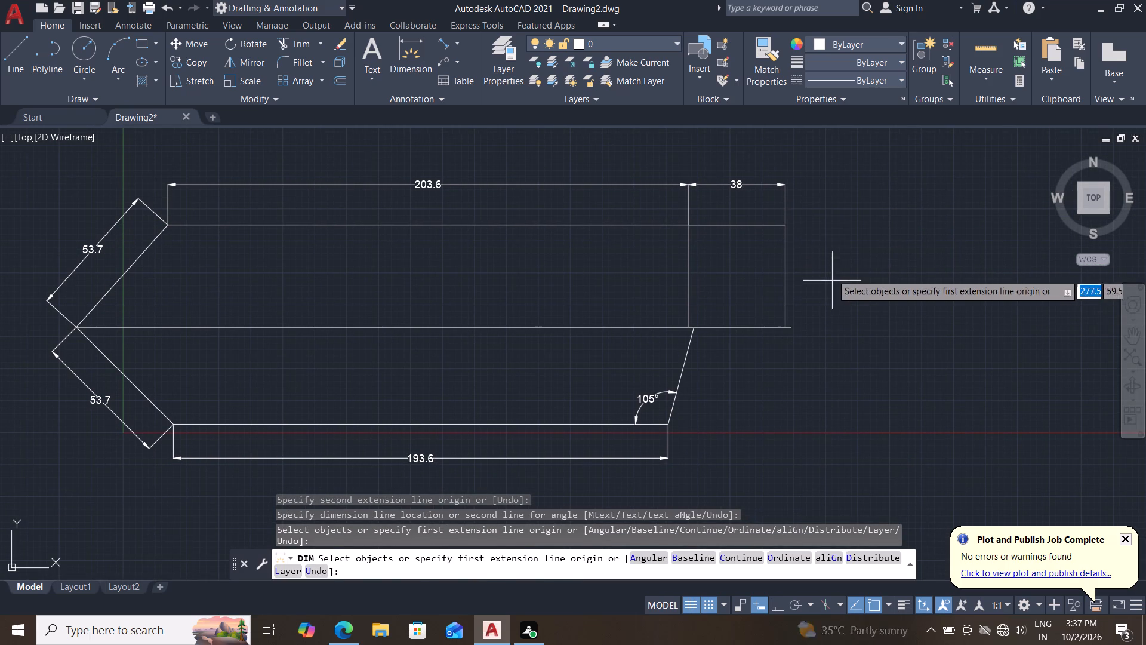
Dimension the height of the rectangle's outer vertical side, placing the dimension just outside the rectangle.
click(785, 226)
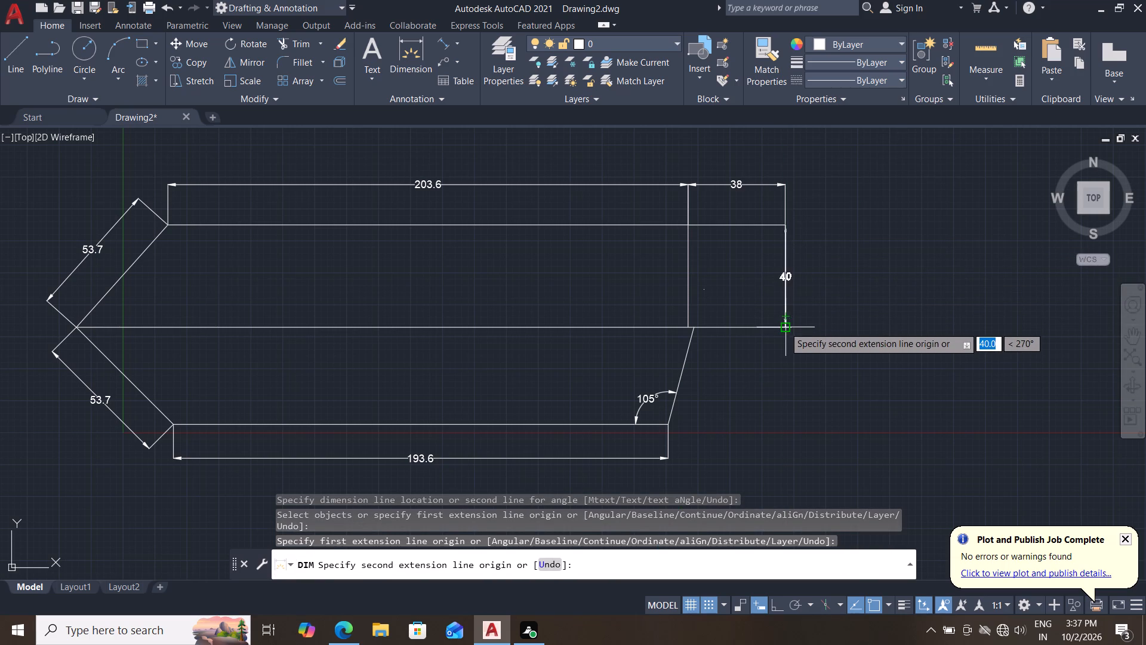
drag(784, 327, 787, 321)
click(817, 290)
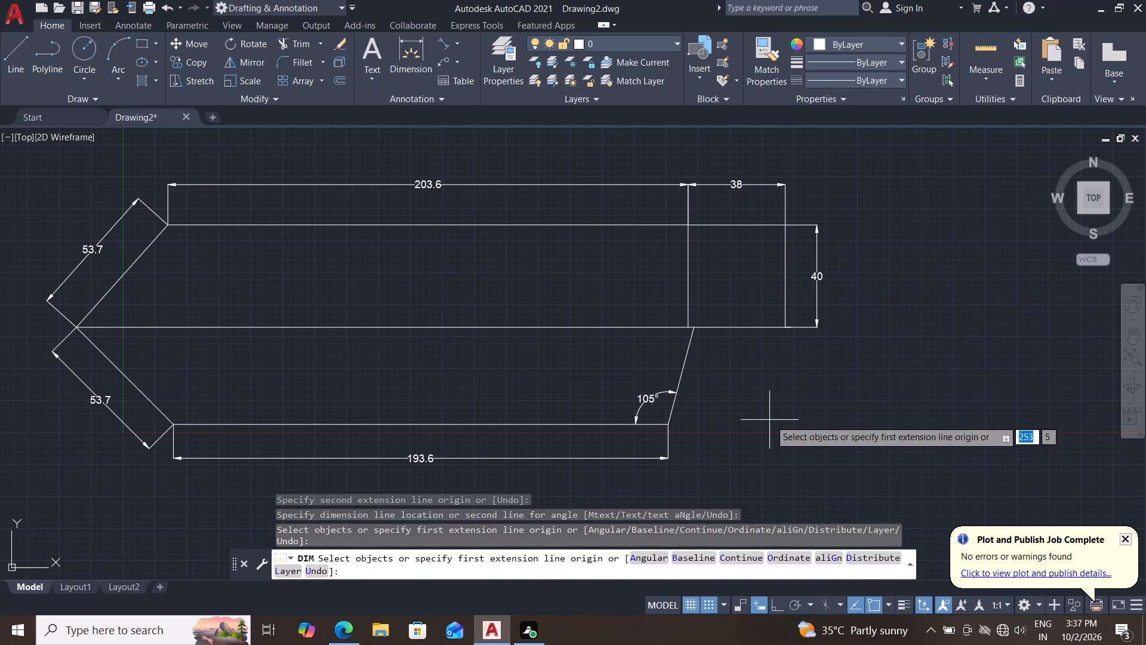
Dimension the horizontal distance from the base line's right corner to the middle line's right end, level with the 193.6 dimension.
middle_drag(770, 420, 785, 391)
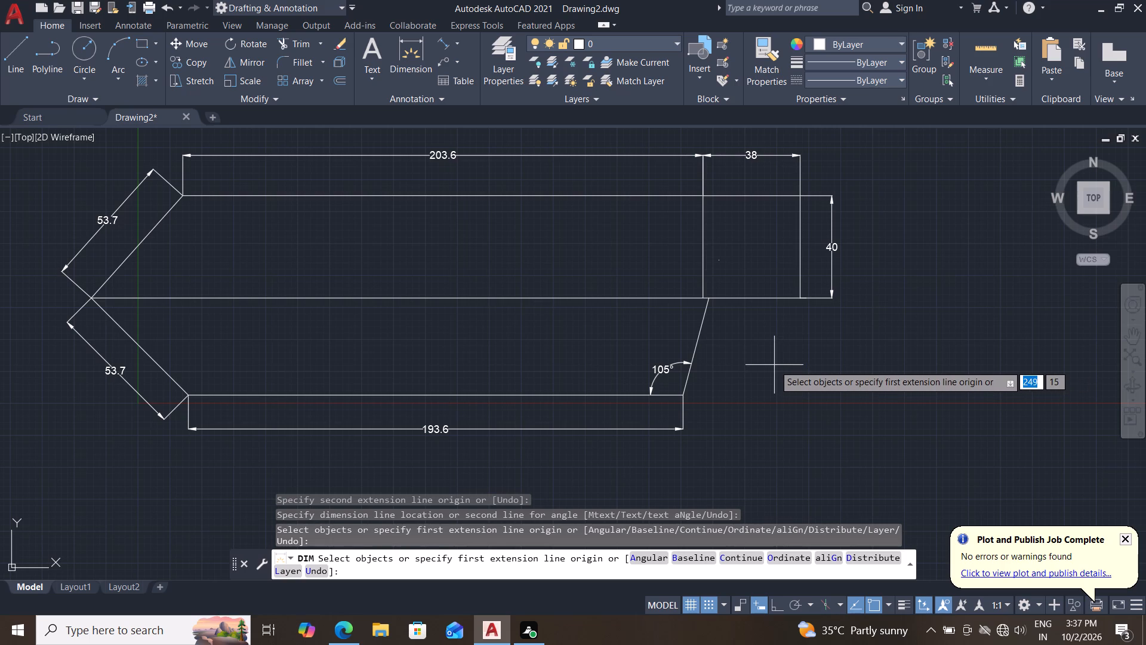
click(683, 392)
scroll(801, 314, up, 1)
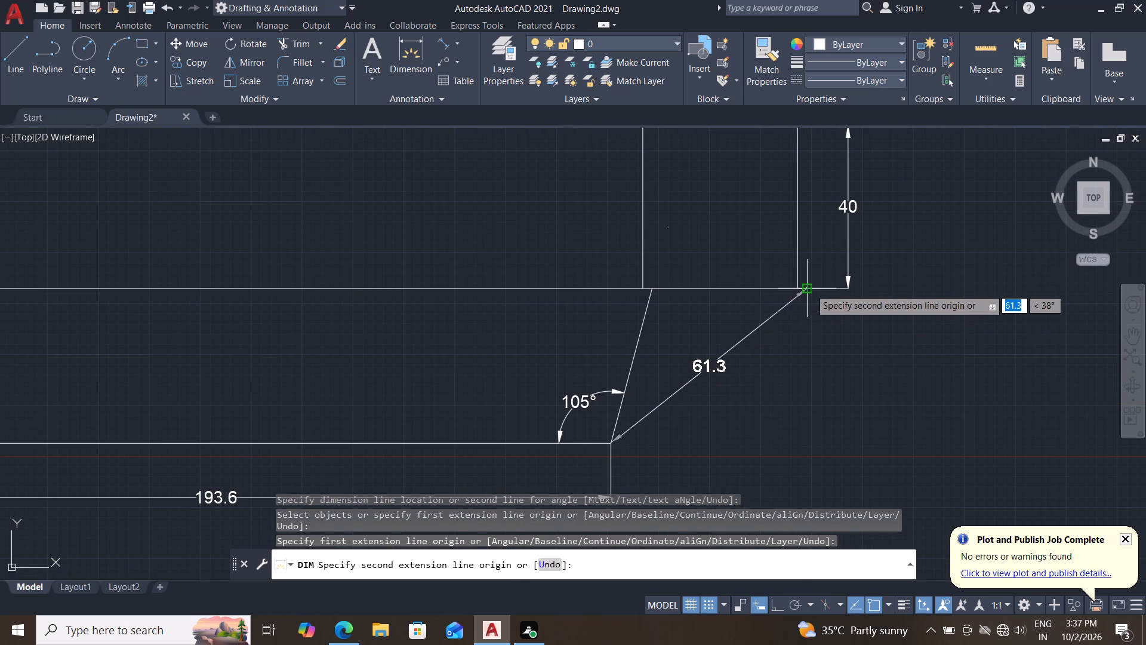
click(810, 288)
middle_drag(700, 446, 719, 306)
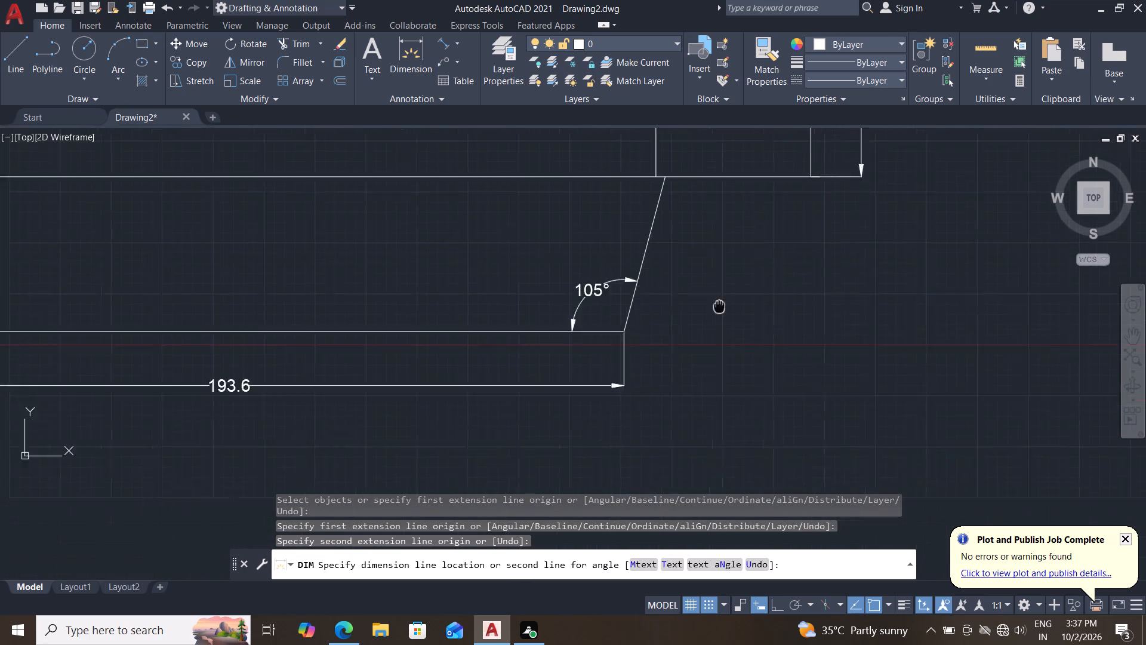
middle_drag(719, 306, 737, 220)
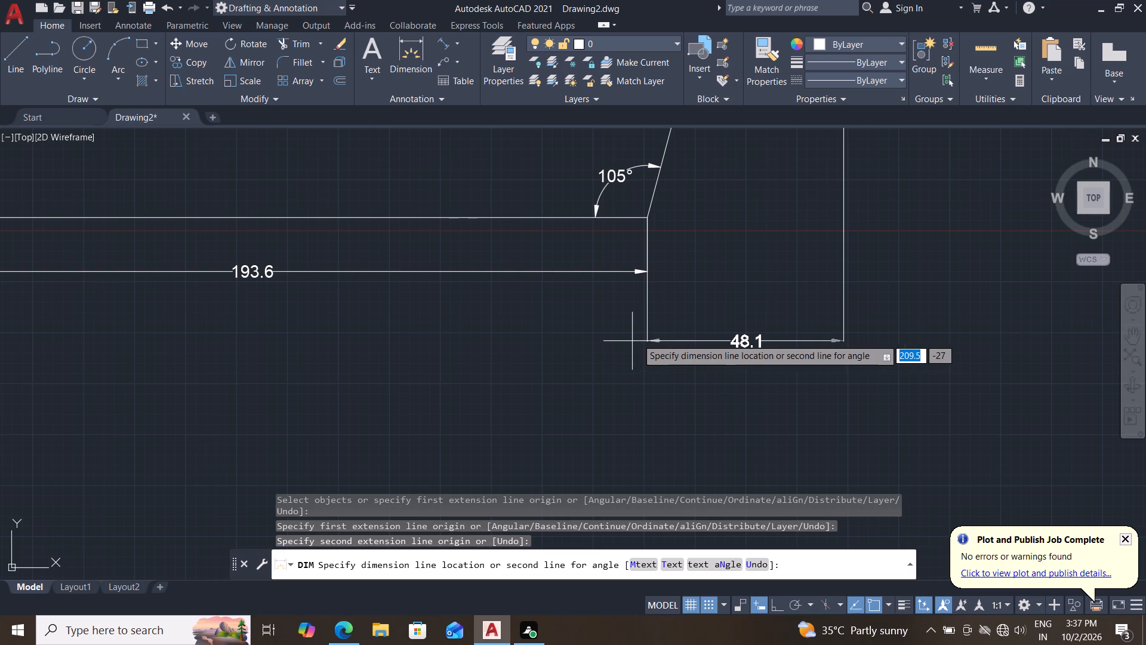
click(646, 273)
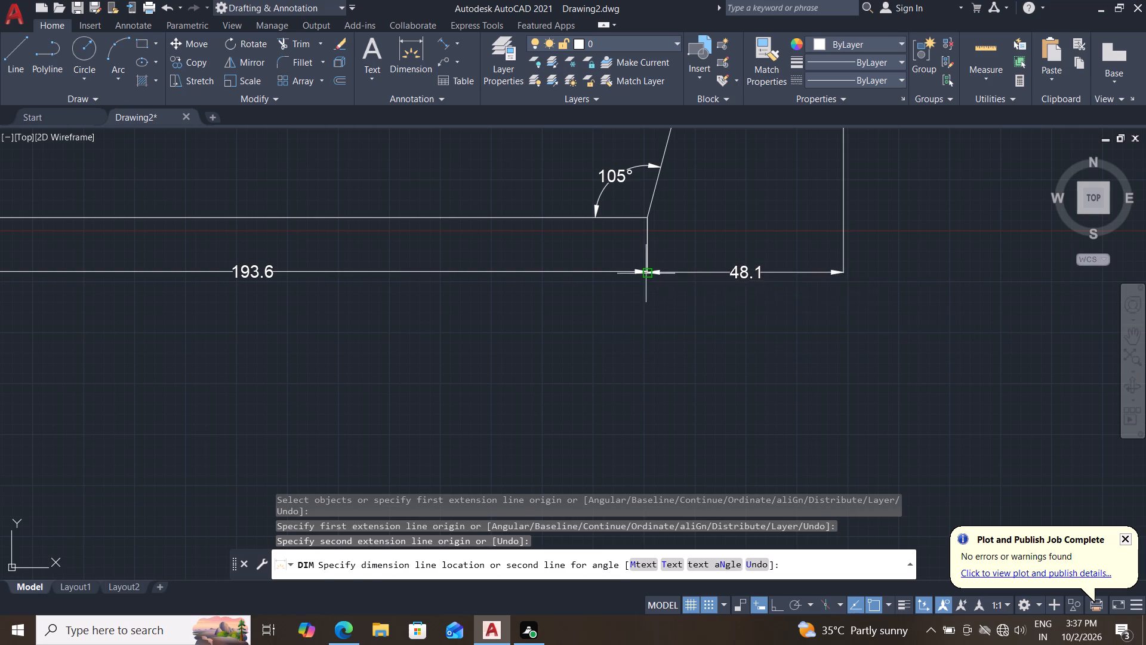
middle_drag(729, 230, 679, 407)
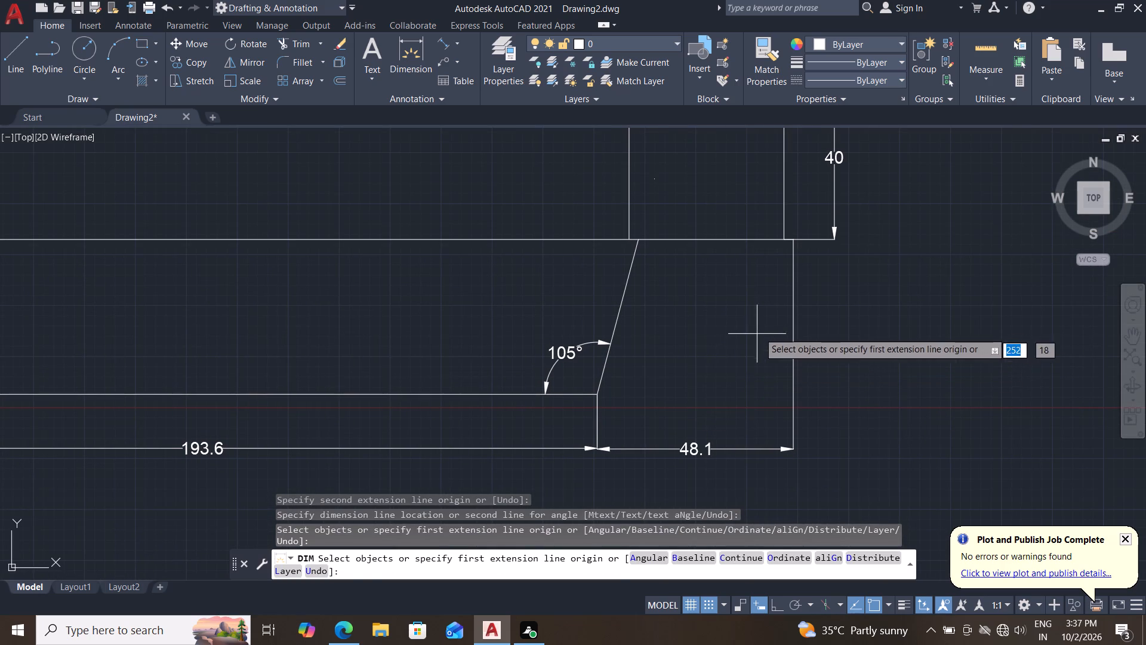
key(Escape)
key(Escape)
Examine the junction between the rectangle's lower-right corner, the middle line's end and the new dimension's extension line.
scroll(807, 240, down, 1)
scroll(788, 272, up, 3)
middle_drag(796, 220, 753, 320)
scroll(760, 306, down, 2)
middle_drag(698, 351, 711, 315)
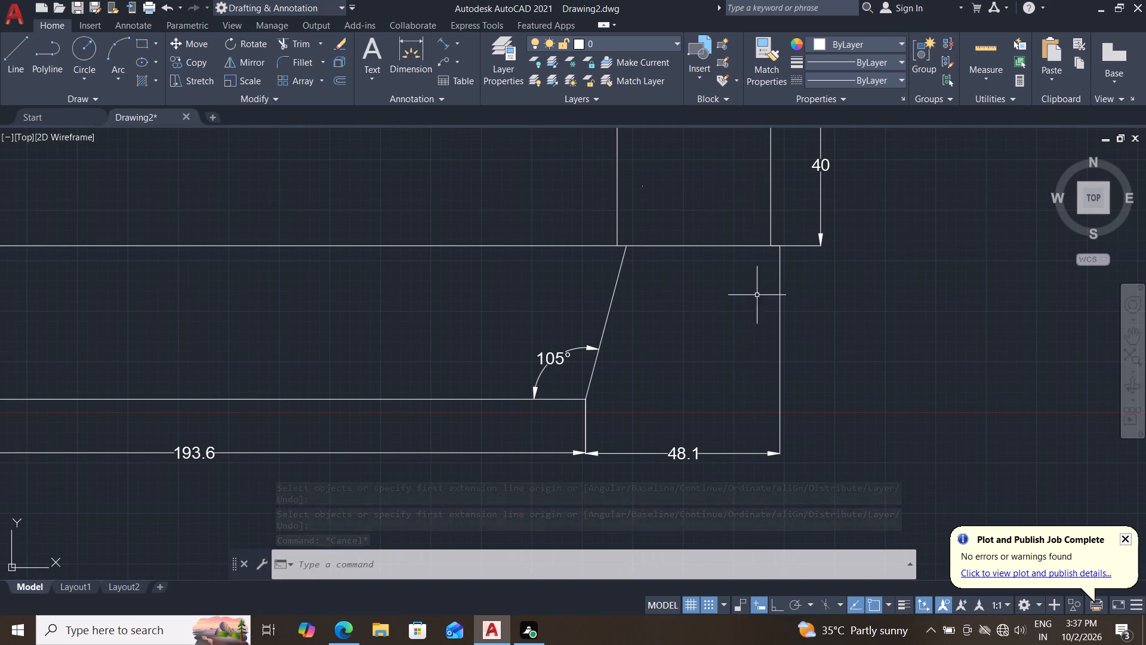
scroll(771, 278, up, 1)
middle_drag(773, 274, 756, 316)
scroll(771, 288, up, 3)
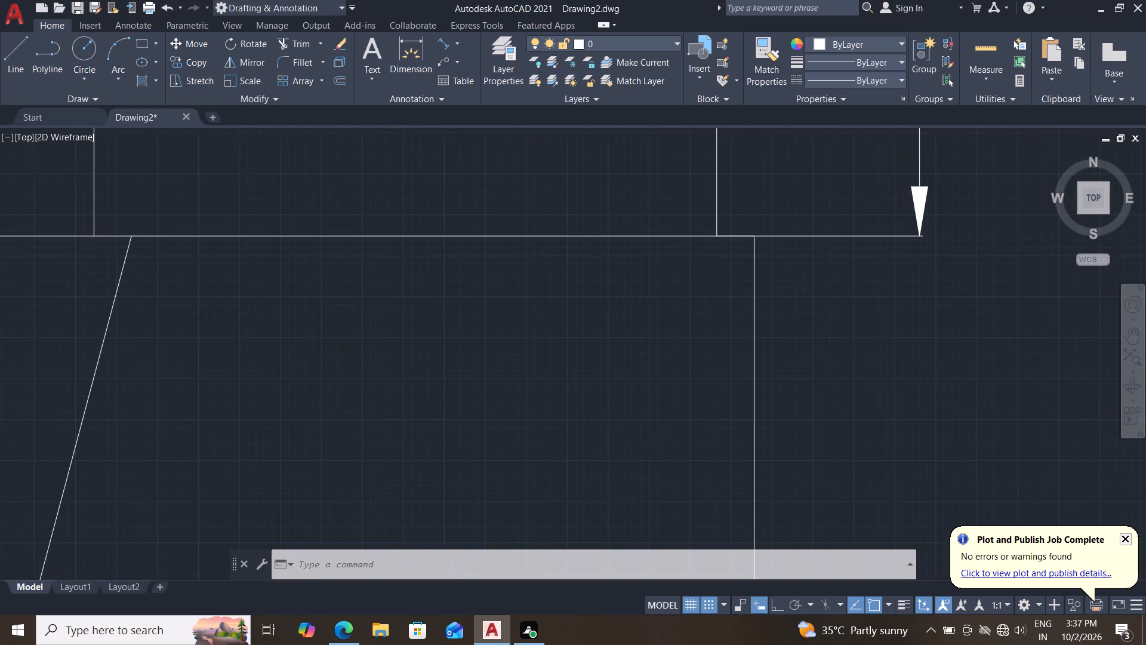
scroll(720, 261, up, 1)
middle_drag(719, 263, 692, 384)
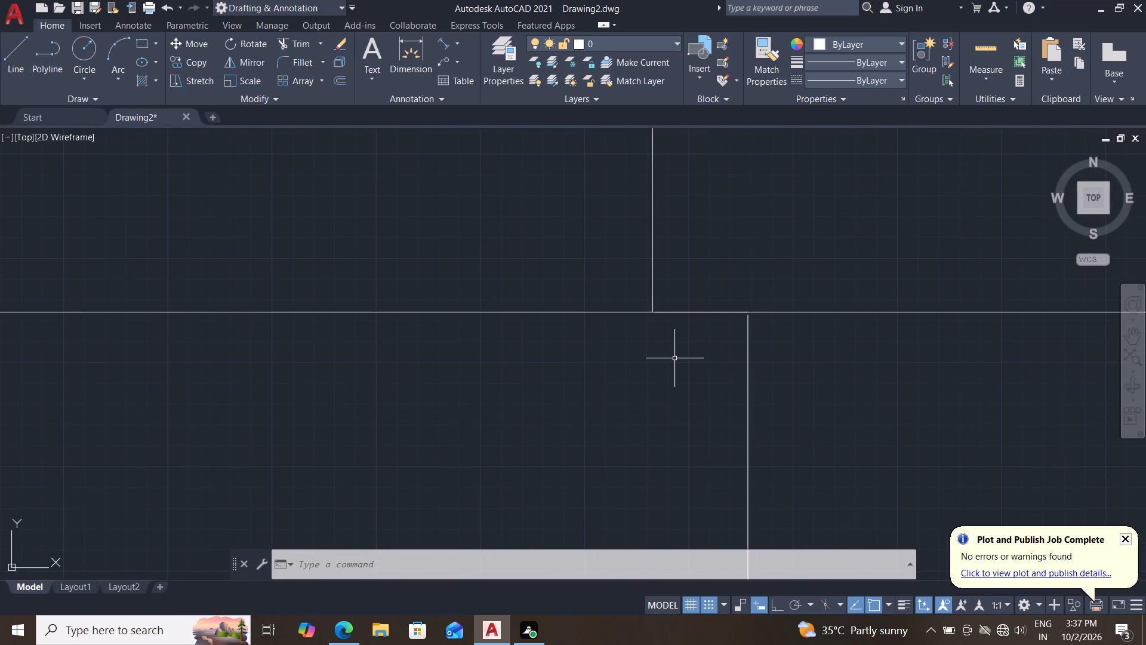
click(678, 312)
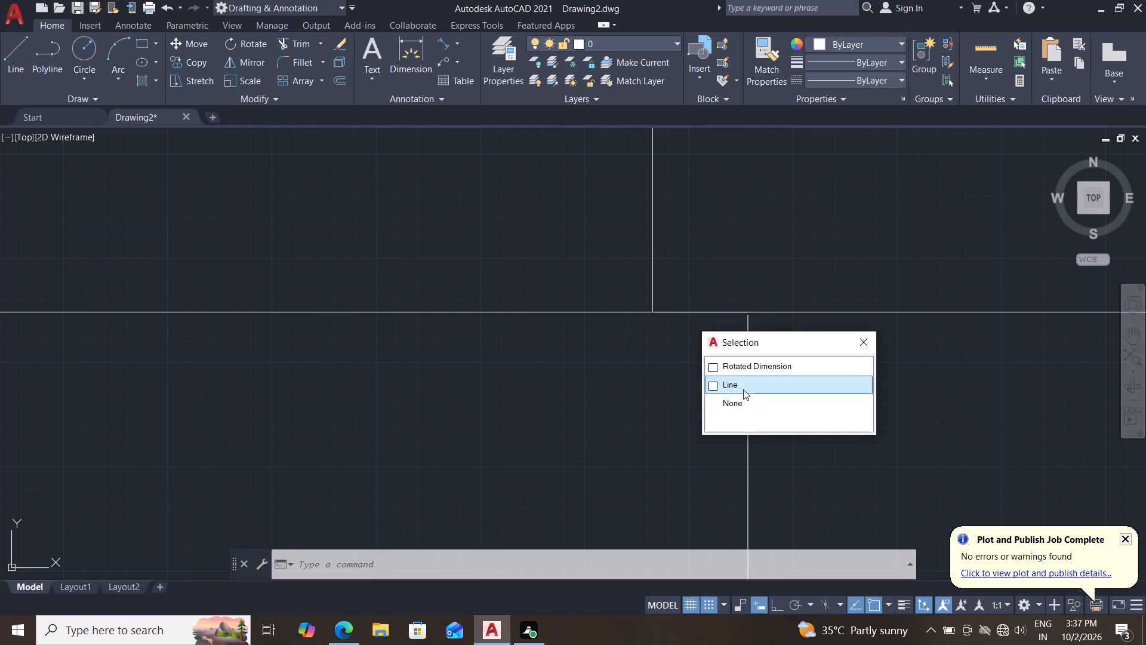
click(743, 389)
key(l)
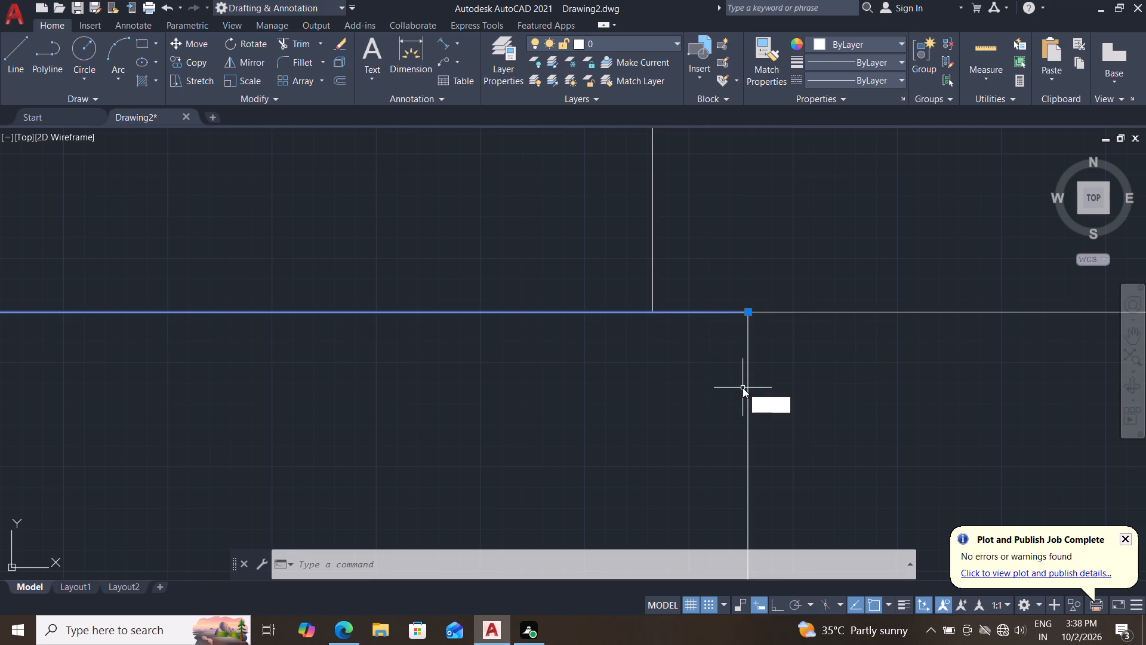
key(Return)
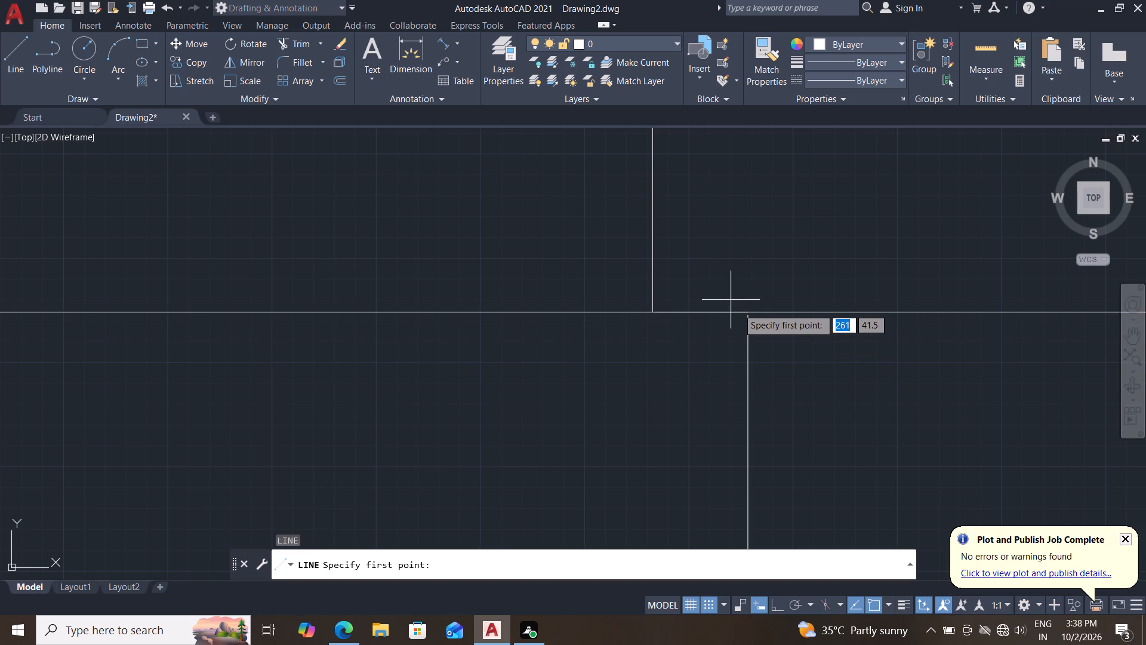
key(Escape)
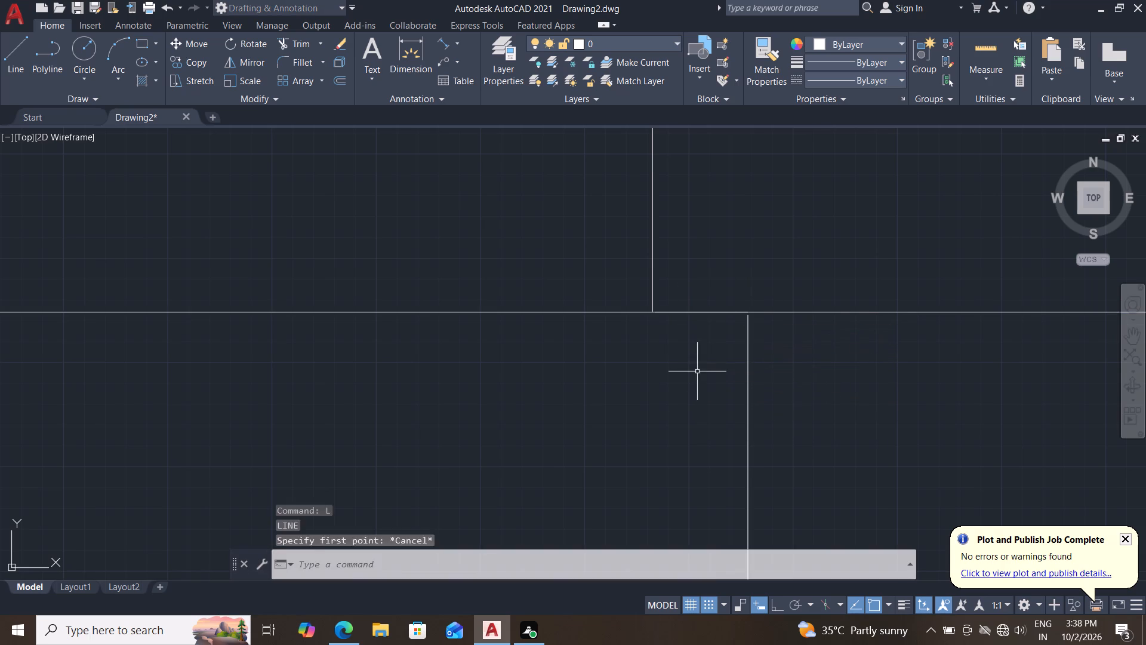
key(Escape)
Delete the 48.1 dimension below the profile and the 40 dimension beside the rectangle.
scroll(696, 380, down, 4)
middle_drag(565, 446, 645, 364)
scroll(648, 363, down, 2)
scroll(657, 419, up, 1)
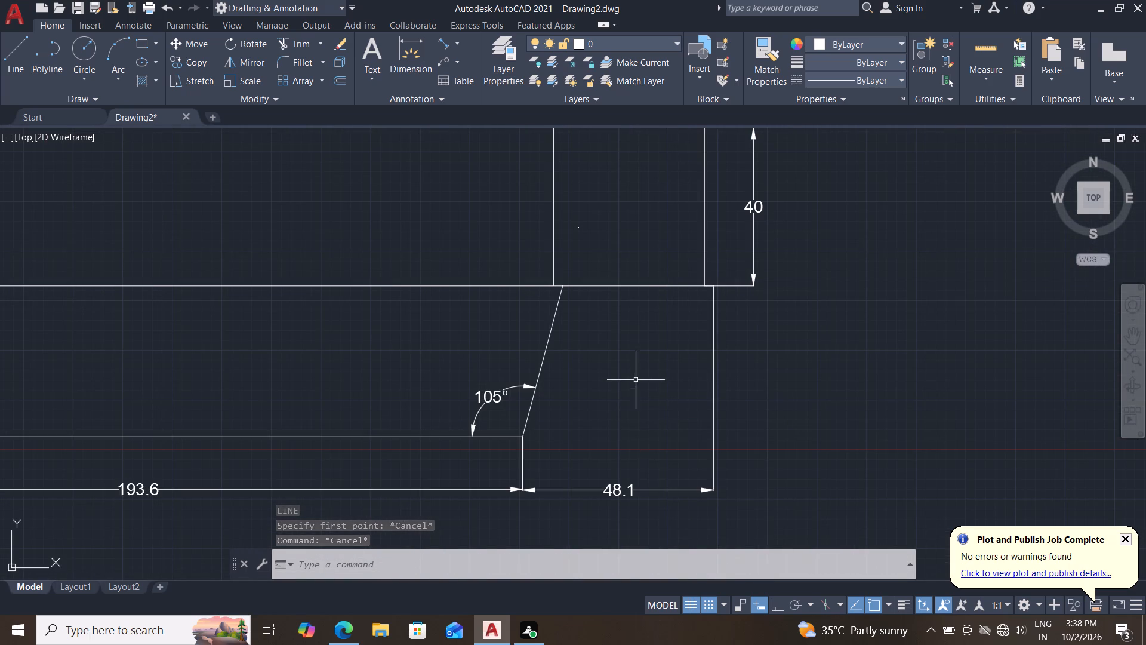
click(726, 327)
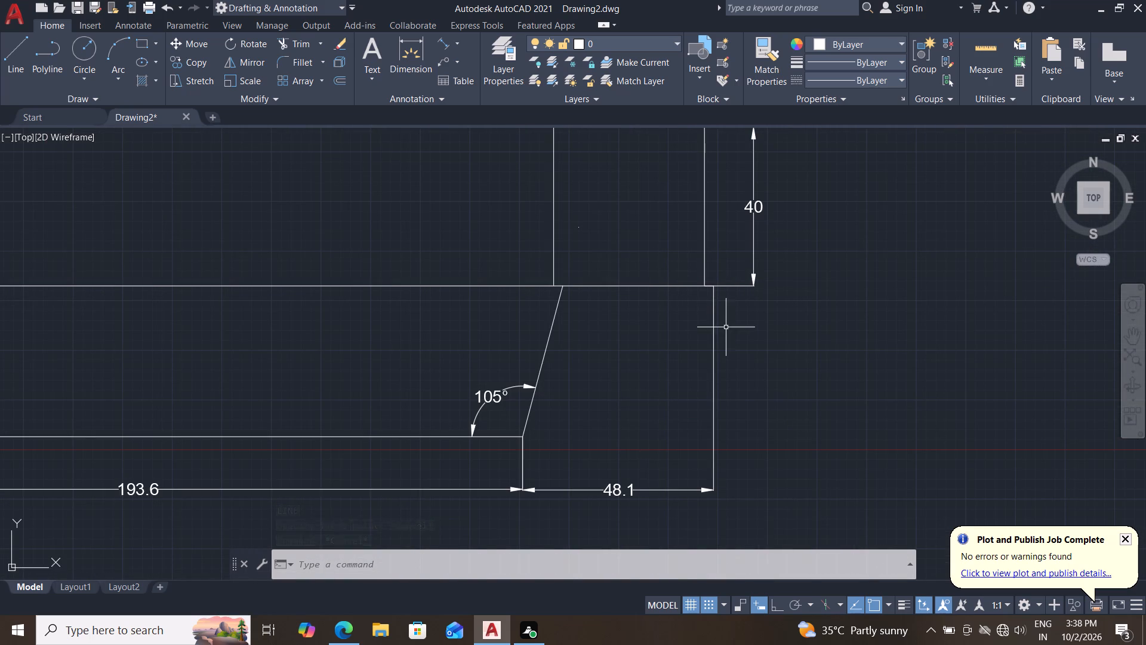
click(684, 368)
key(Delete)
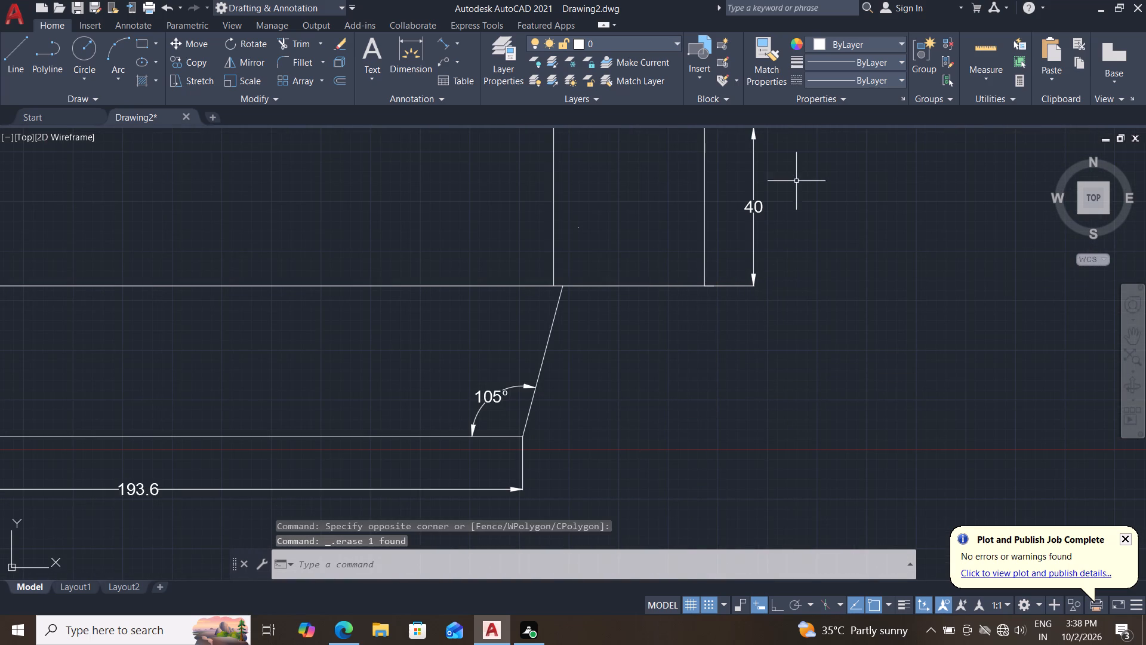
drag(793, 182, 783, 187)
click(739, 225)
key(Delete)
Dimension the horizontal distance from the base line's right corner to the middle line's right end, level with the 193.6 dimension.
scroll(710, 303, up, 1)
scroll(672, 355, down, 1)
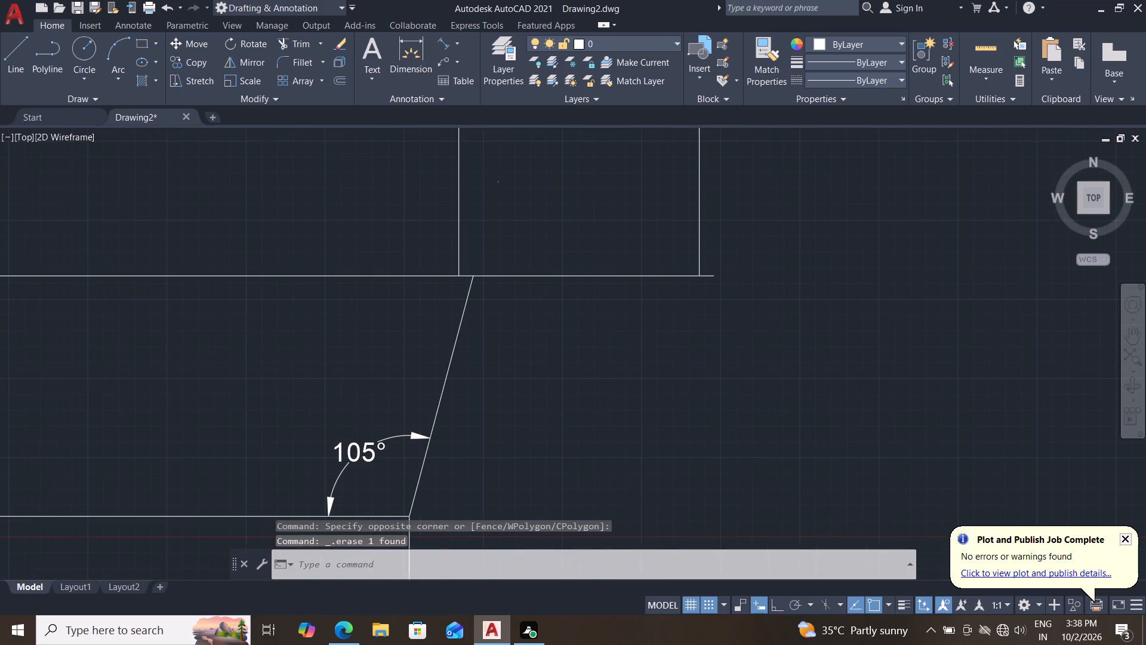
middle_drag(636, 383, 640, 354)
click(406, 47)
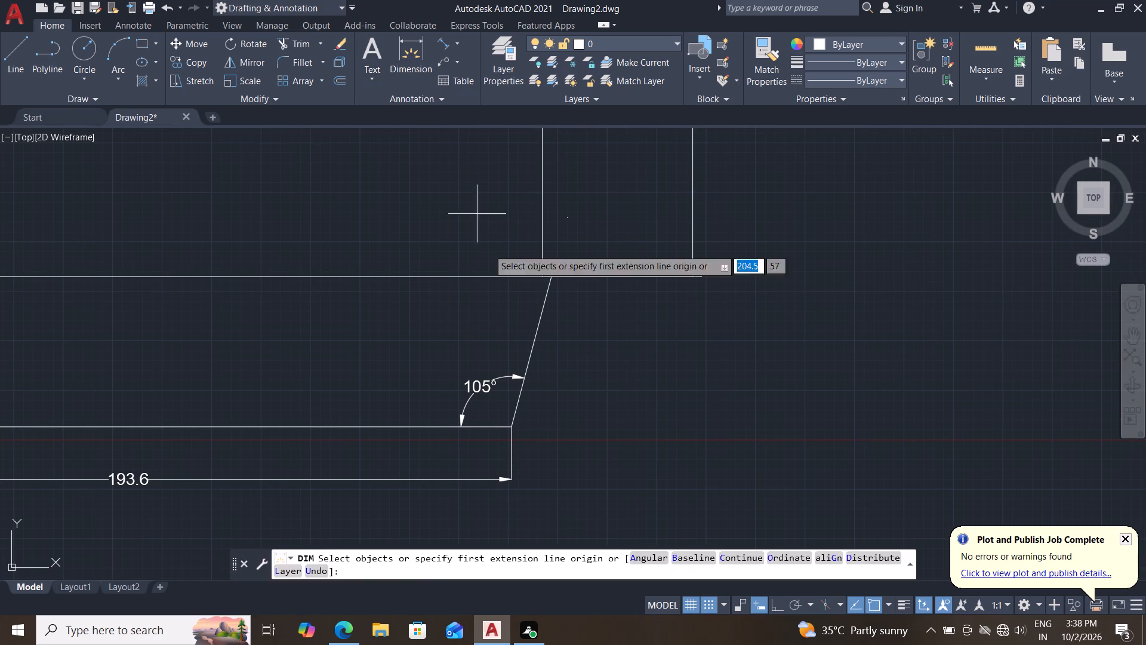
click(513, 425)
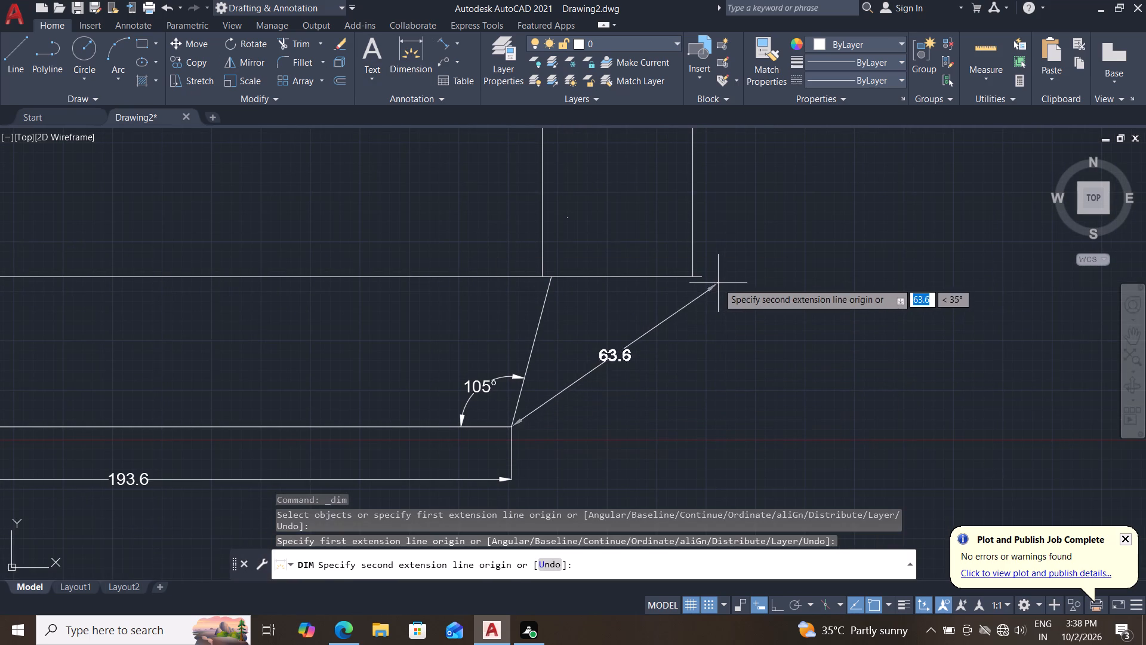
click(700, 275)
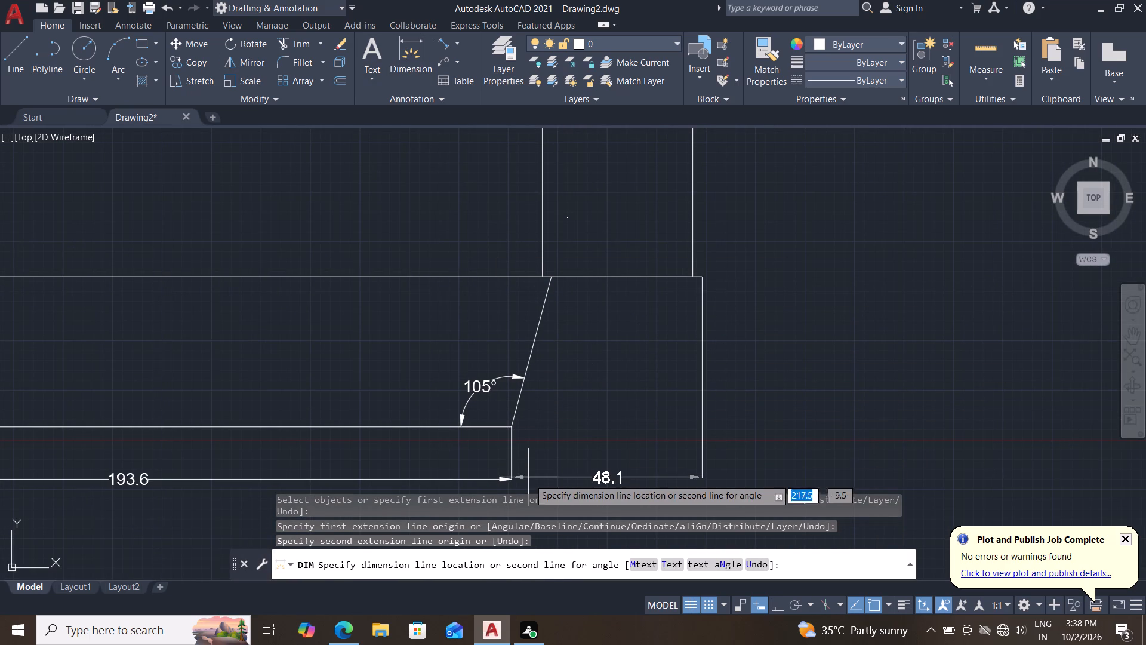
drag(513, 484, 520, 479)
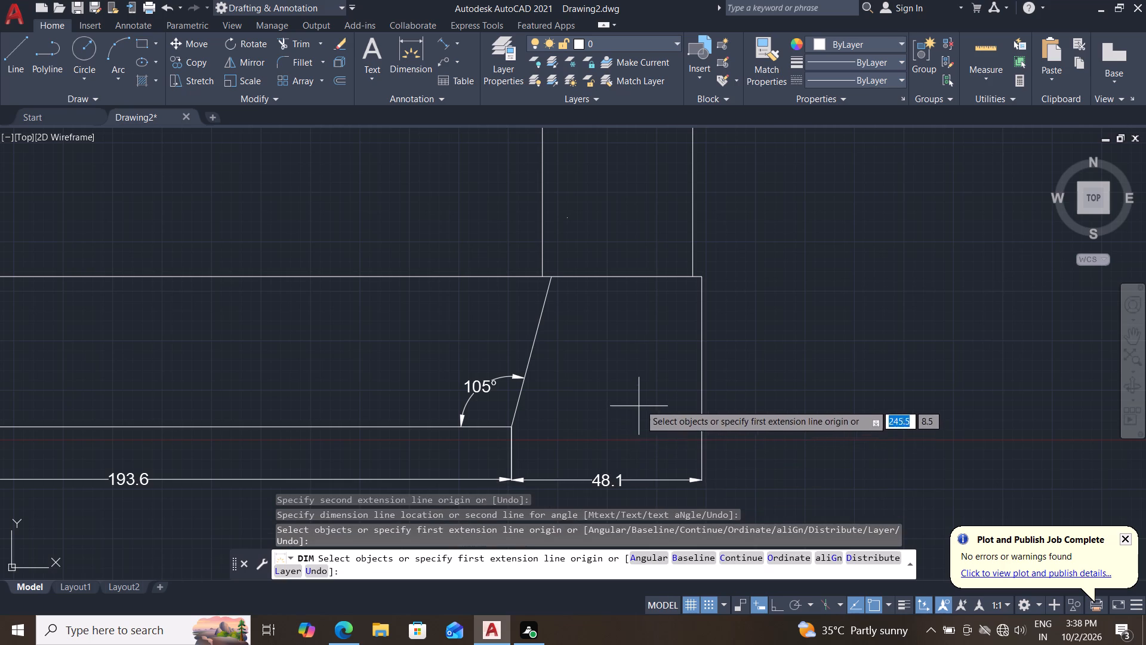
key(Escape)
key(Escape)
With Ortho on, draw a 0.1 mm line leftward from the middle line's right end, continuing into a short vertical line upward.
scroll(713, 320, up, 2)
middle_drag(710, 234, 729, 336)
scroll(703, 317, up, 2)
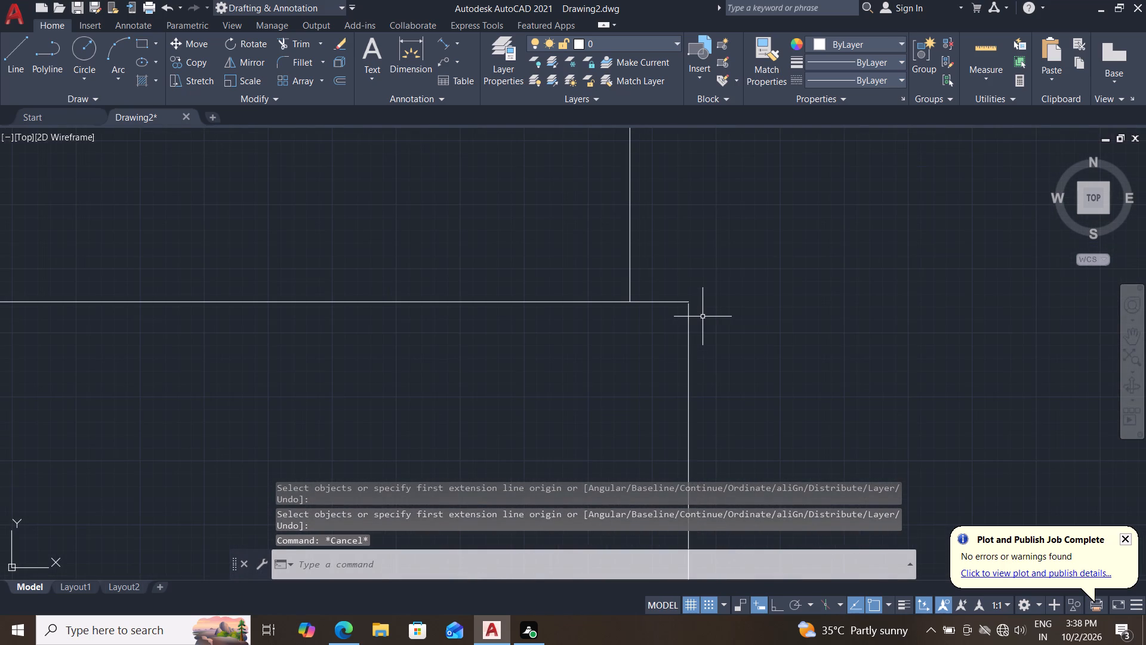
key(l)
key(Return)
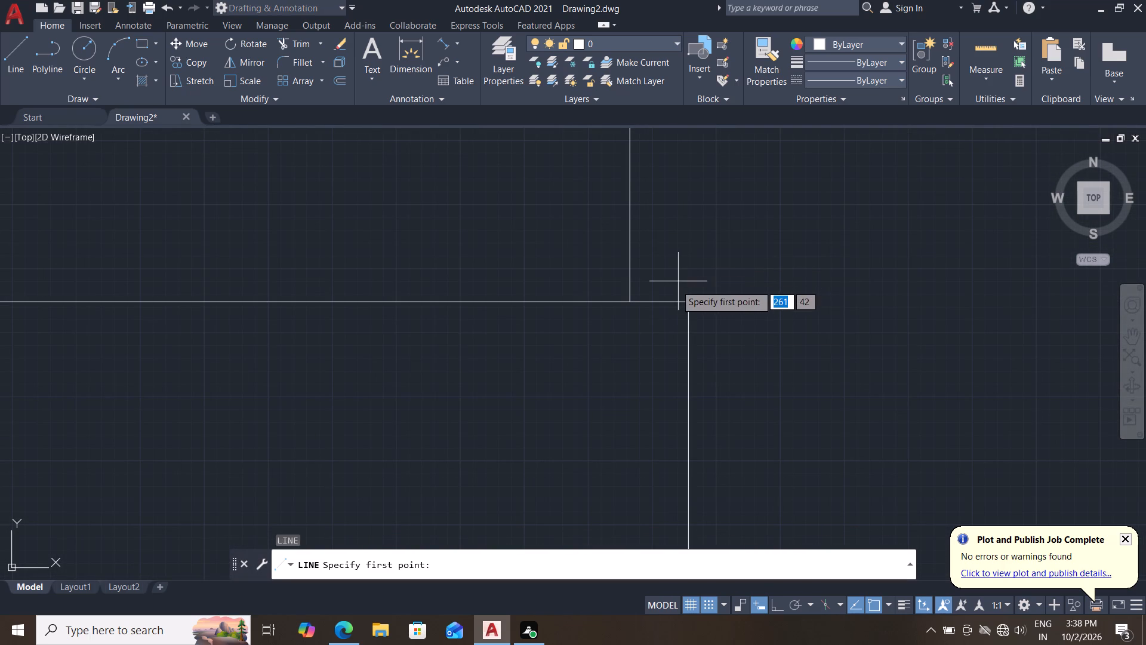
click(686, 298)
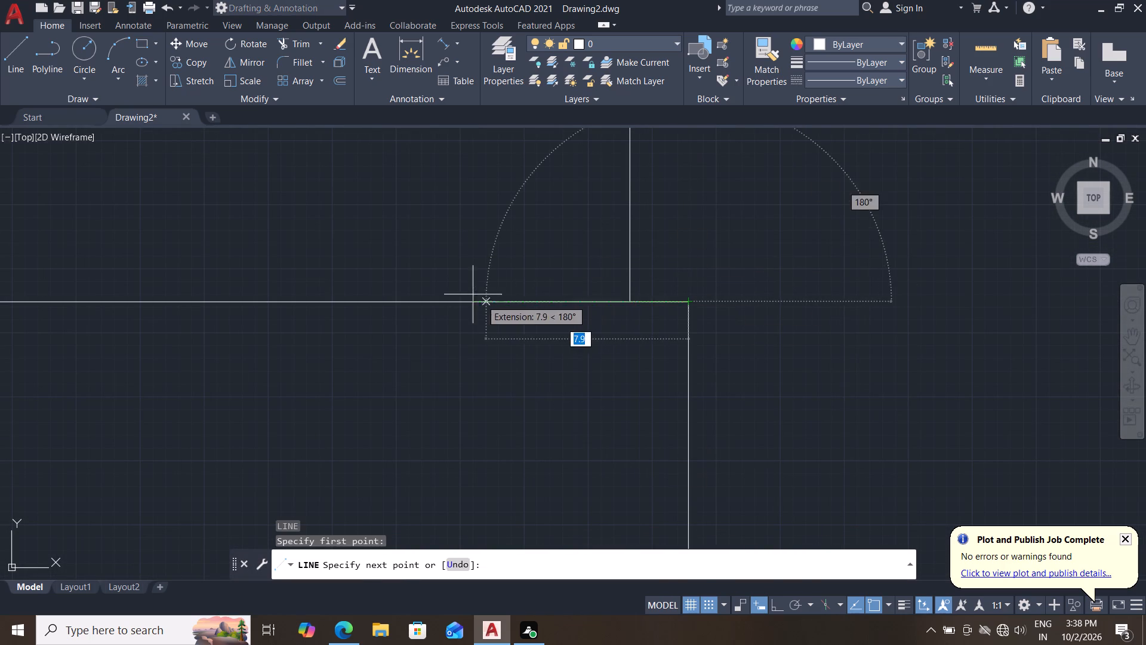
key(F8)
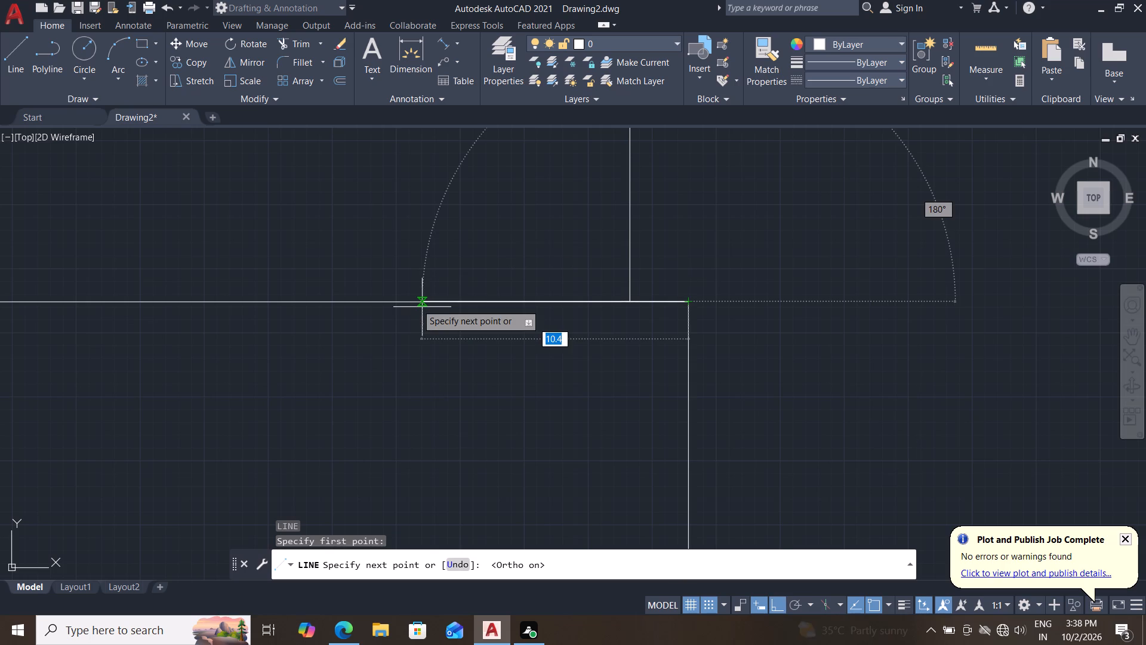
text(0.1)
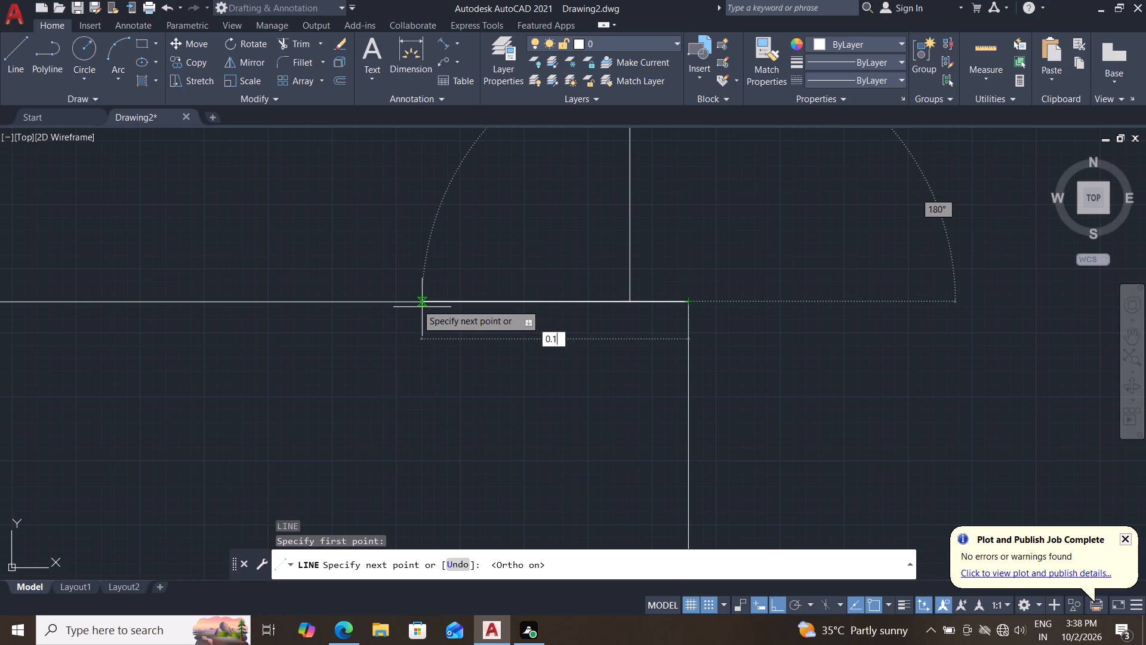
key(Return)
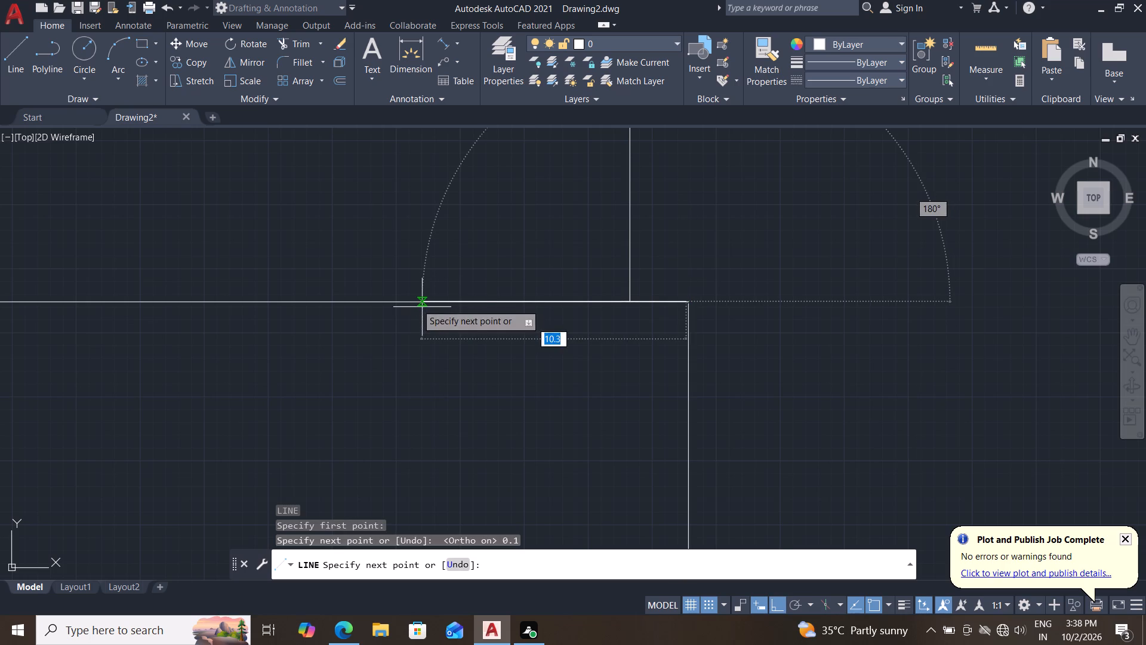
click(678, 220)
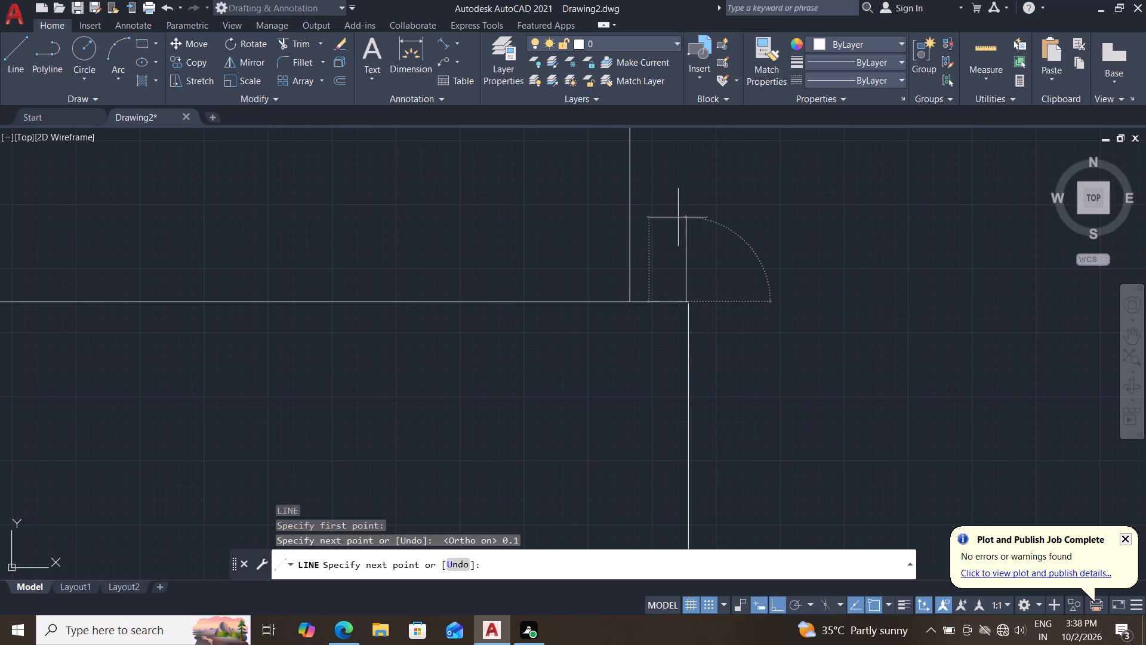
key(grave)
key(Escape)
key(Escape)
key(Escape)
Examine the short vertical line at the middle line's right end in relation to the rectangle and the dimensioned profile.
scroll(713, 361, down, 2)
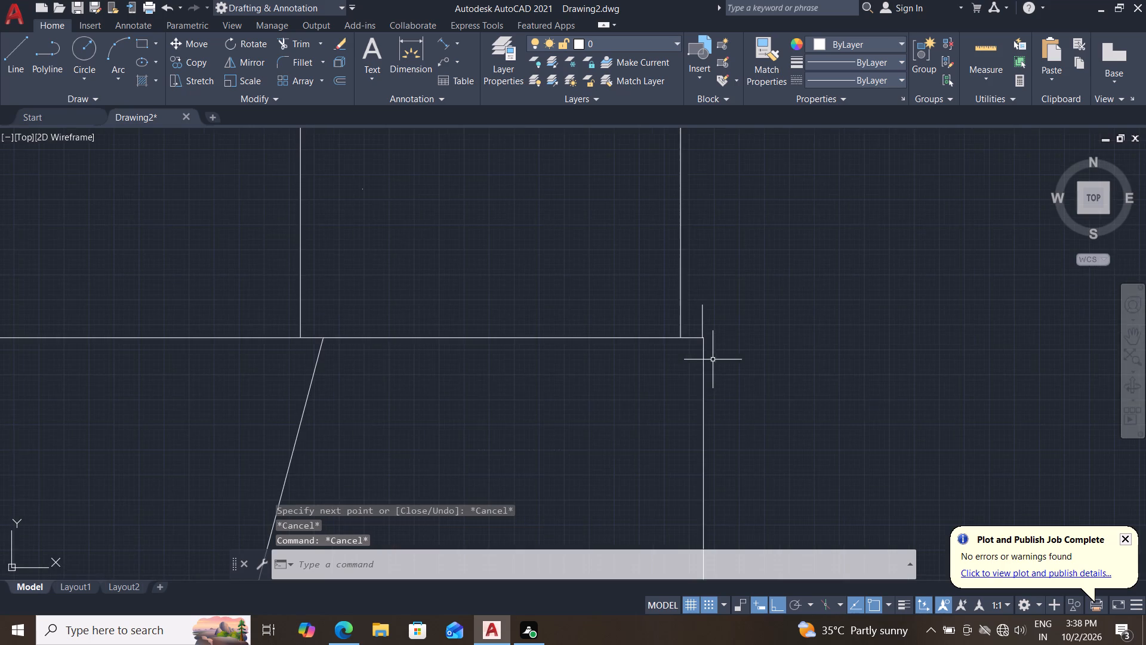
scroll(636, 404, down, 1)
middle_drag(569, 425, 630, 347)
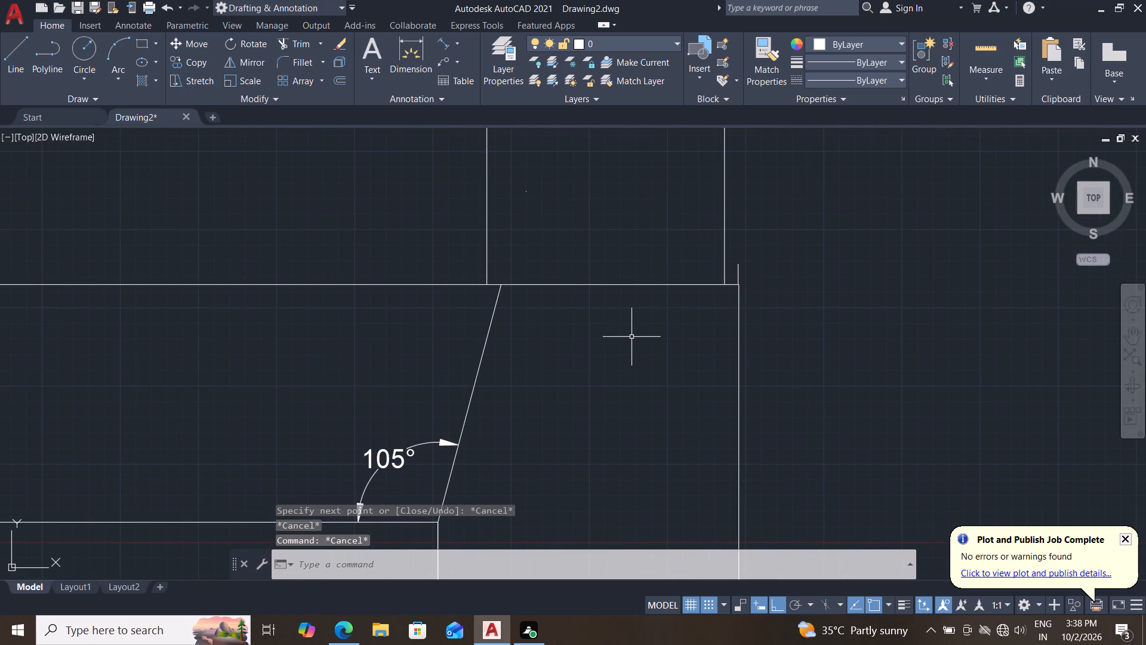
scroll(631, 337, down, 2)
scroll(580, 402, up, 1)
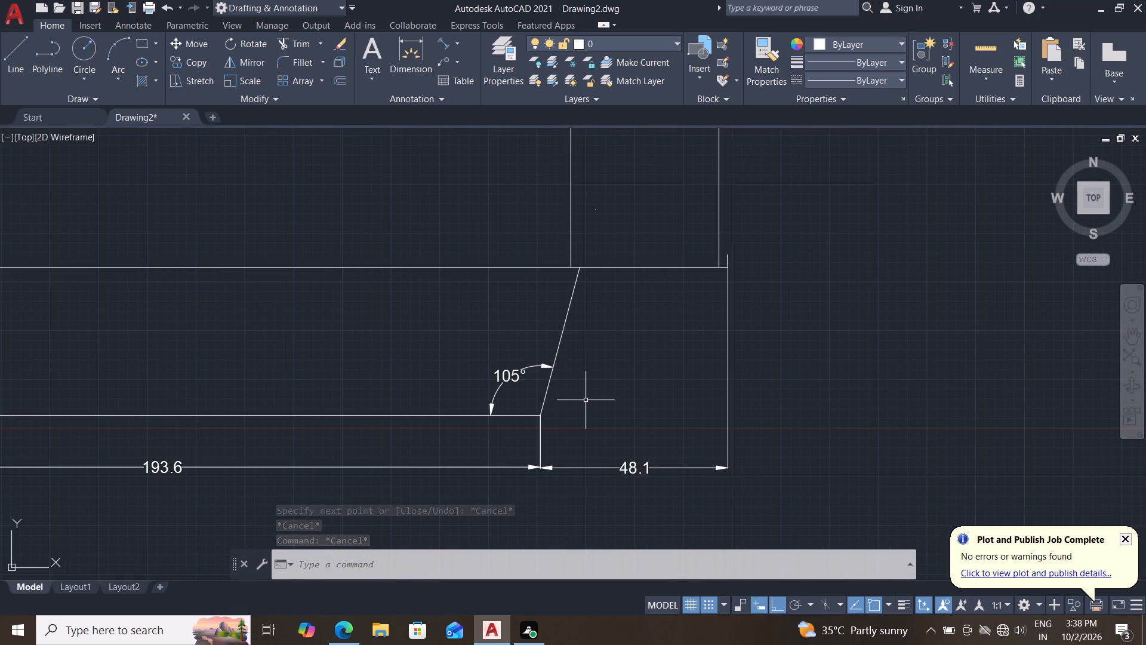
middle_drag(587, 398, 689, 384)
scroll(689, 384, down, 1)
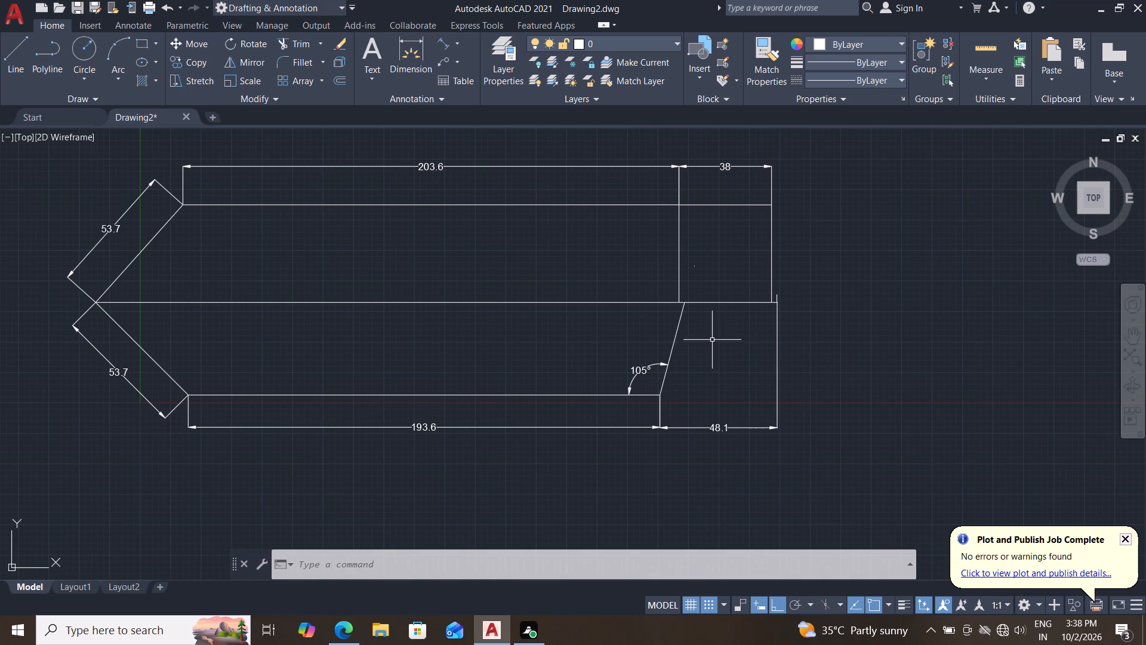
middle_drag(731, 312, 703, 370)
scroll(775, 354, up, 2)
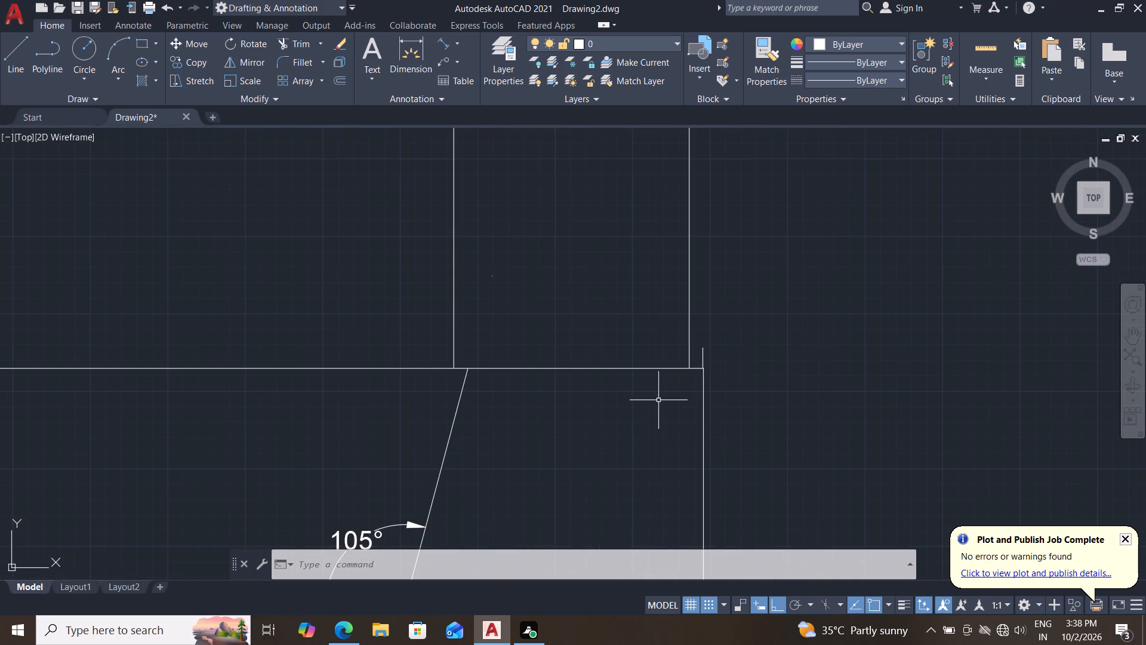
Trim the 0.1 mm overhang of the middle line's right end beyond the short vertical line.
scroll(705, 381, up, 5)
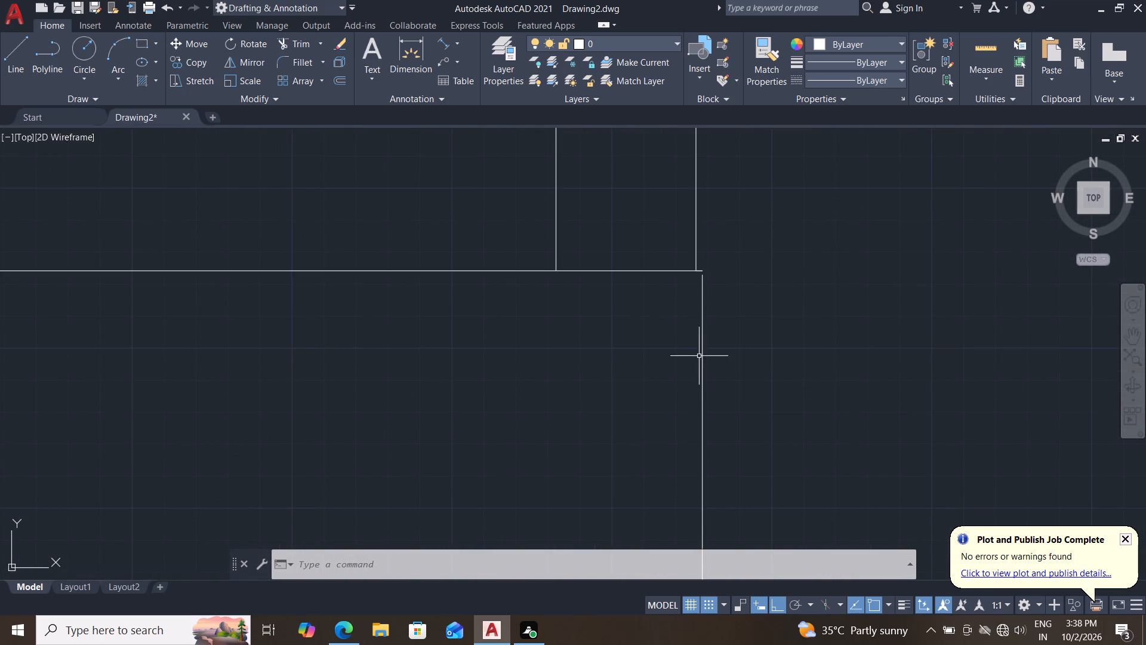
middle_drag(664, 355, 640, 429)
text(tr)
key(Return)
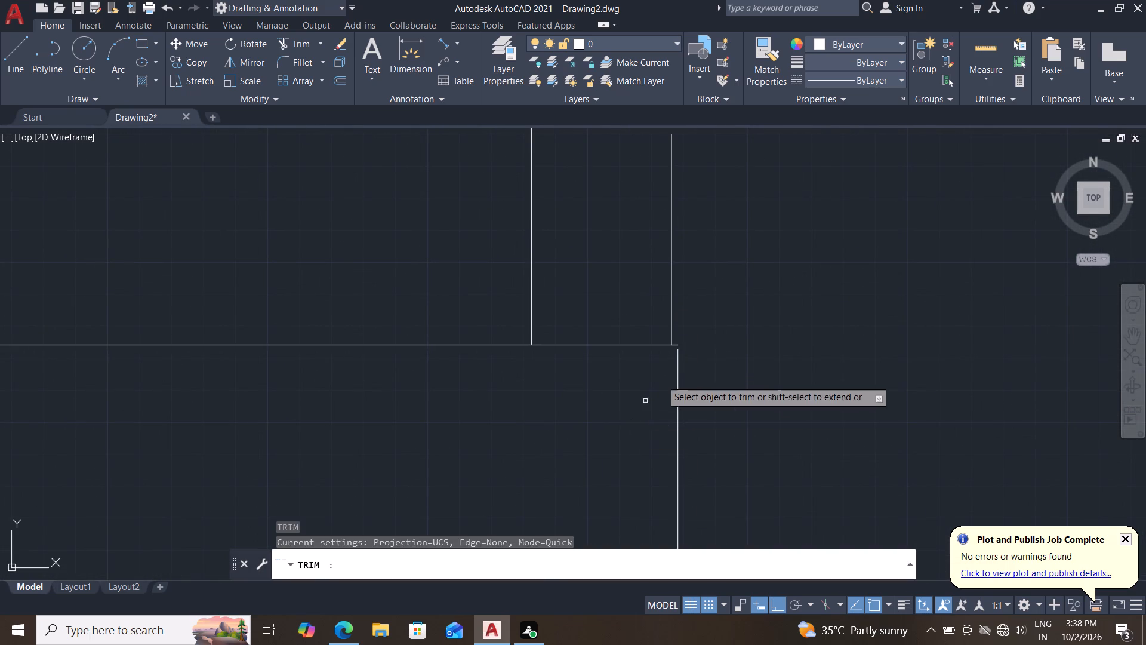
scroll(674, 351, up, 2)
click(673, 334)
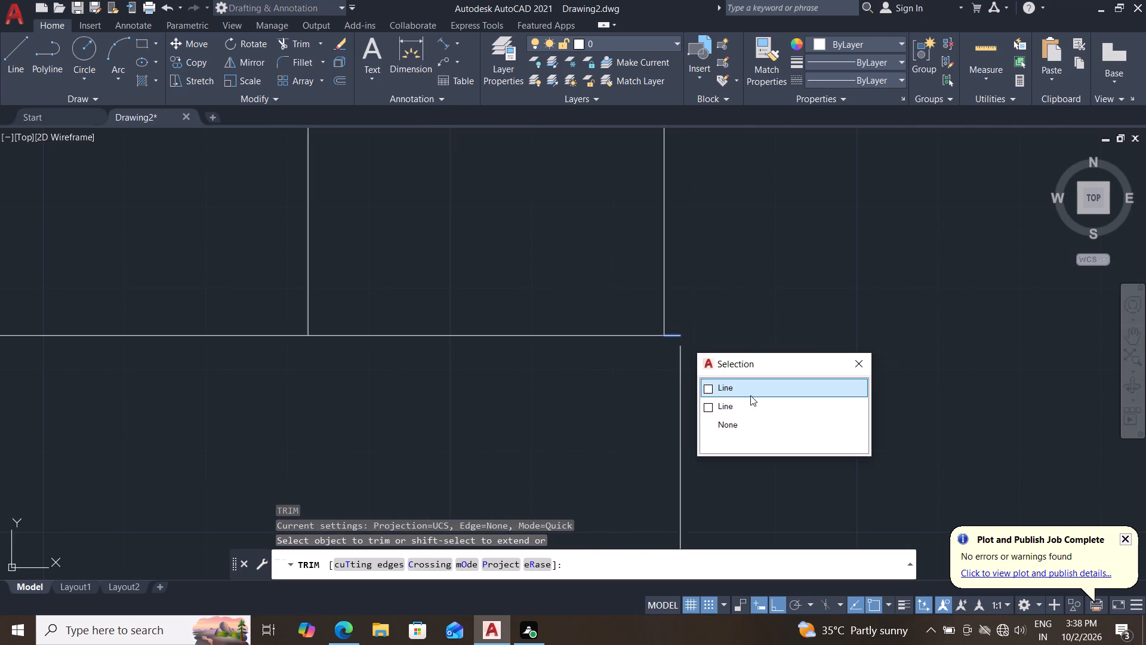
click(748, 392)
drag(674, 338, 680, 318)
scroll(712, 324, down, 1)
scroll(712, 324, up, 1)
scroll(712, 324, down, 1)
key(Escape)
key(Escape)
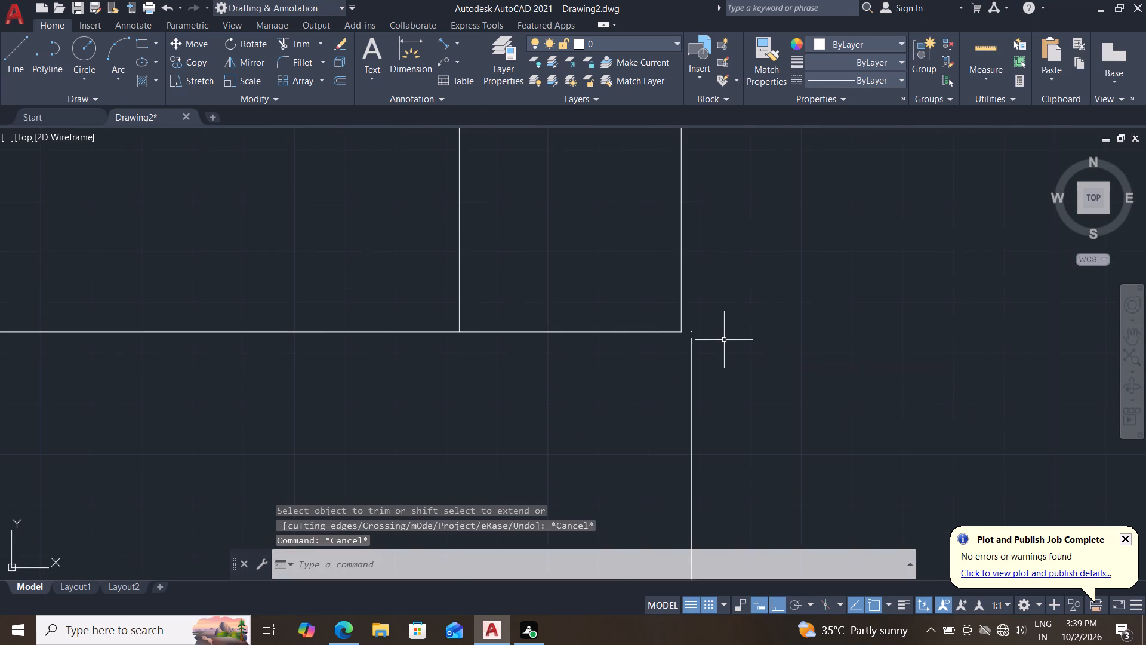
Delete the horizontal dimension between the base line's right corner and the middle line's former right end.
scroll(725, 345, down, 4)
middle_drag(725, 440, 747, 273)
scroll(748, 272, down, 2)
scroll(748, 277, up, 1)
drag(796, 325, 781, 330)
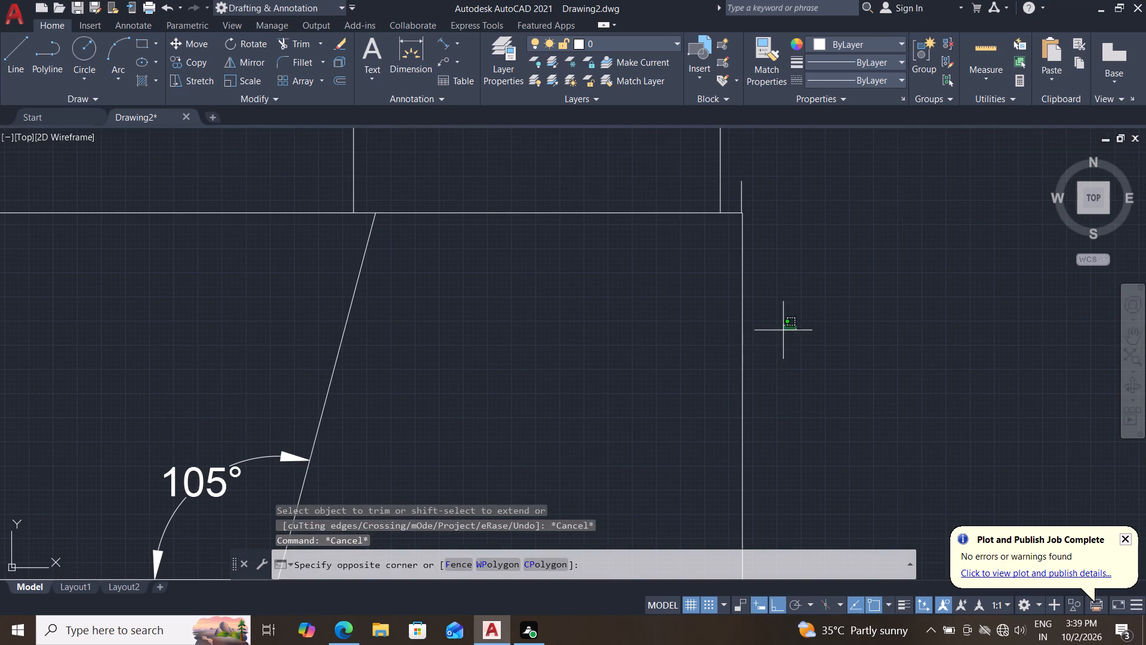
drag(781, 330, 725, 368)
click(704, 393)
key(Delete)
Dimension the horizontal distance from the base line's right corner to the middle line's right end, aligned with the 193.6 dimension.
scroll(700, 389, down, 3)
middle_drag(646, 433, 646, 420)
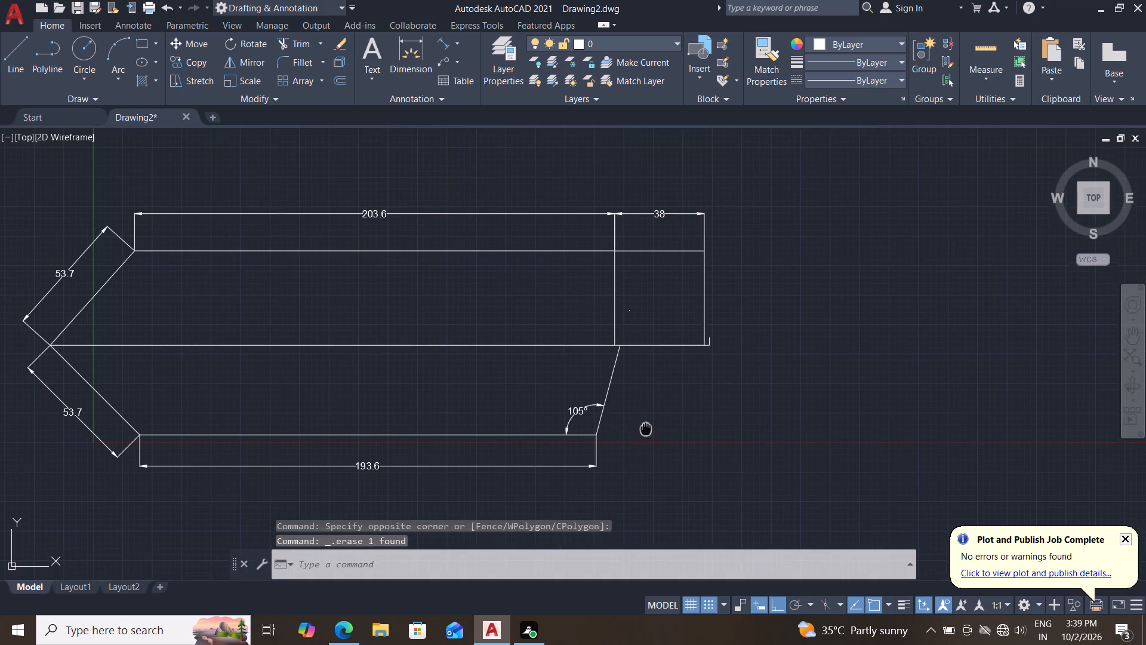
middle_drag(646, 420, 646, 413)
click(417, 48)
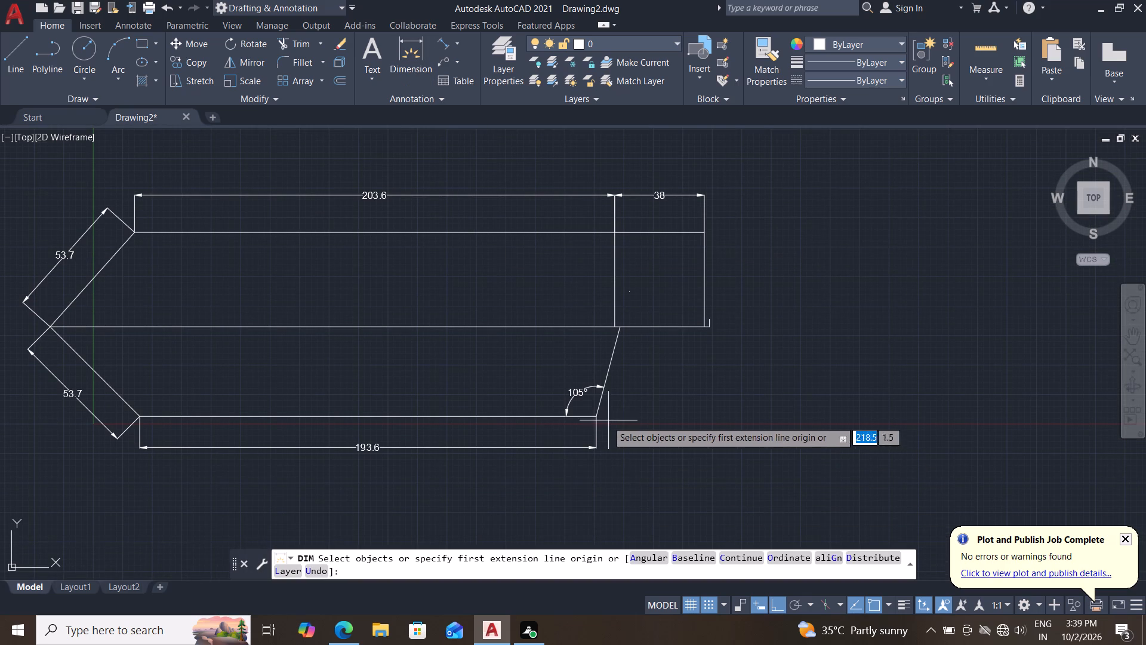
click(592, 417)
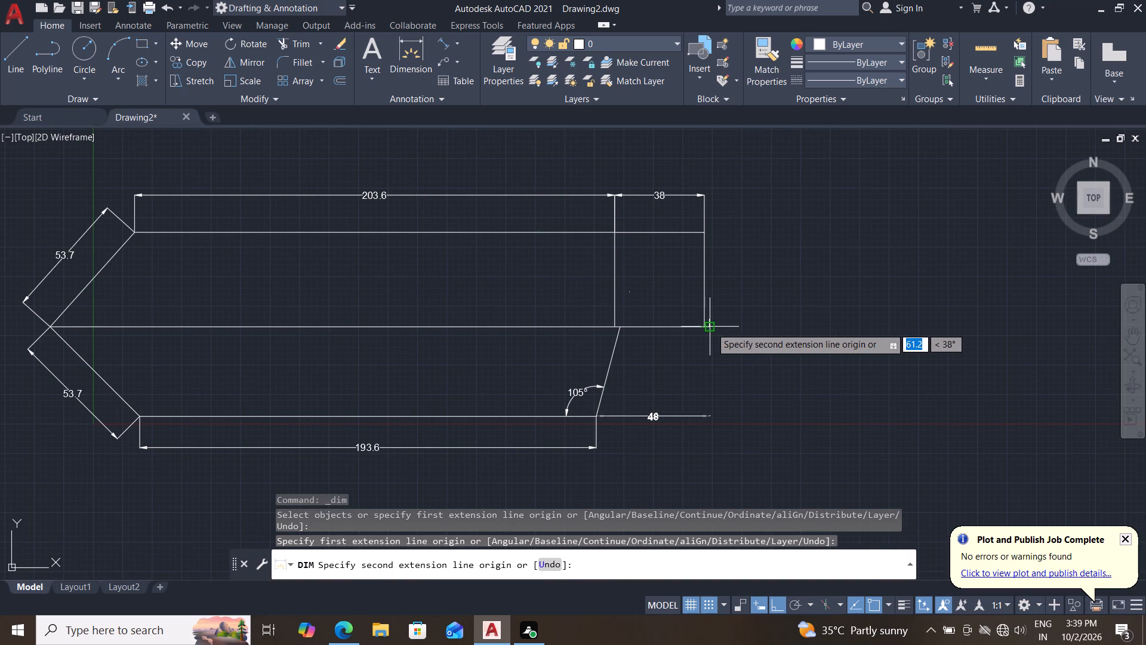
click(711, 327)
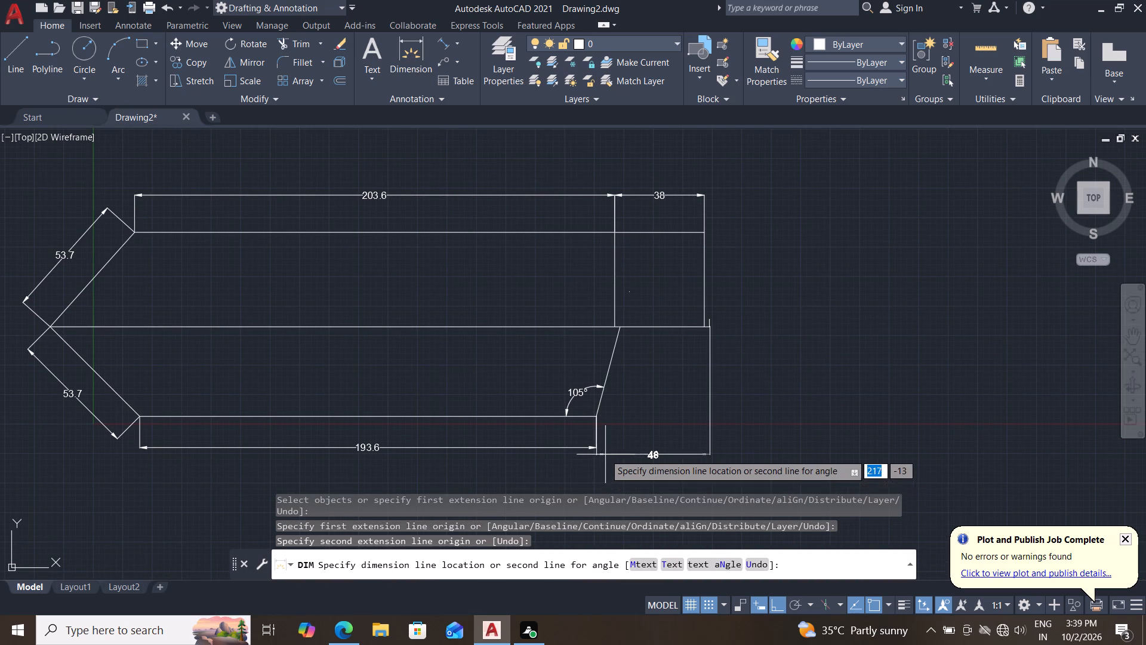
click(596, 451)
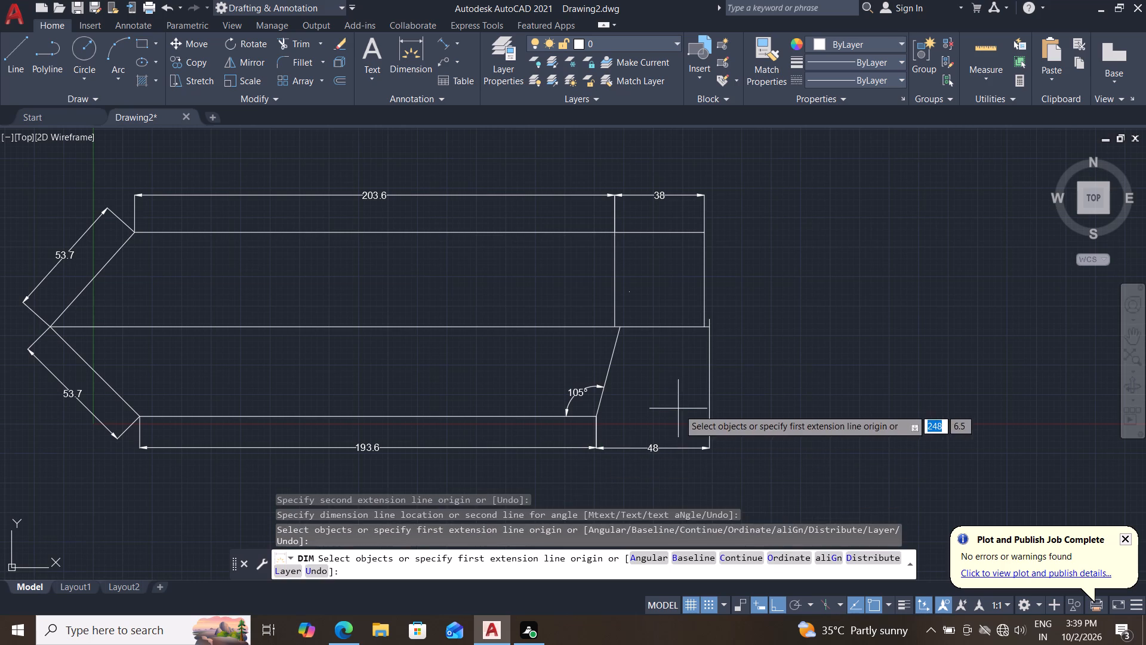
key(Escape)
key(Escape)
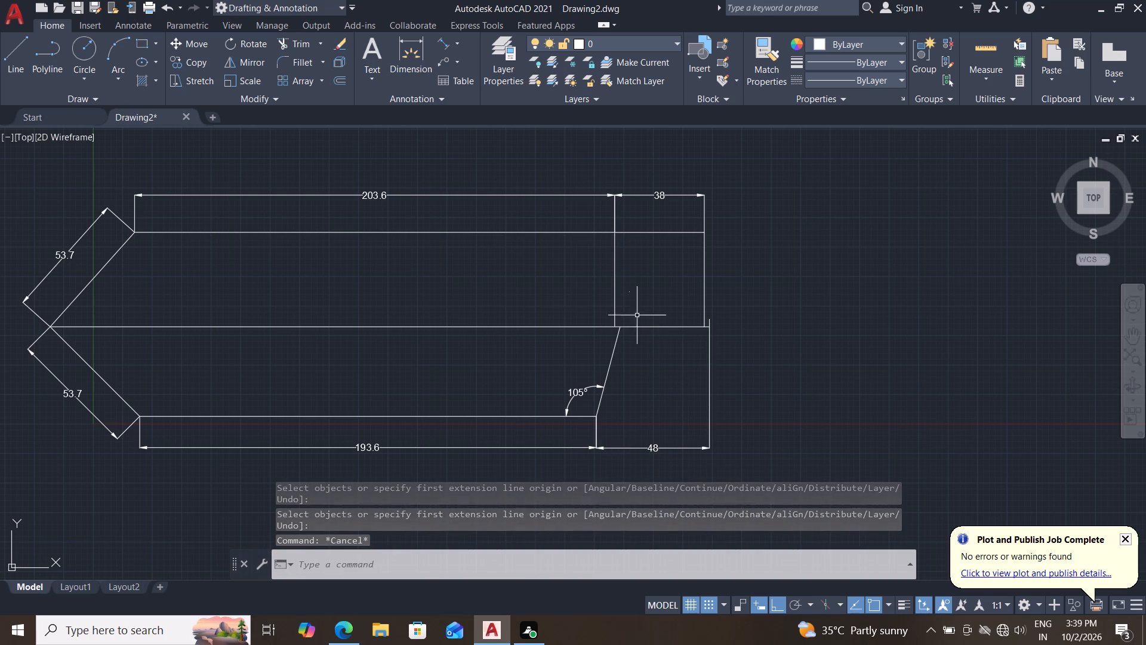
Trim away the short vertical line standing above the middle line's right end.
scroll(643, 369, up, 1)
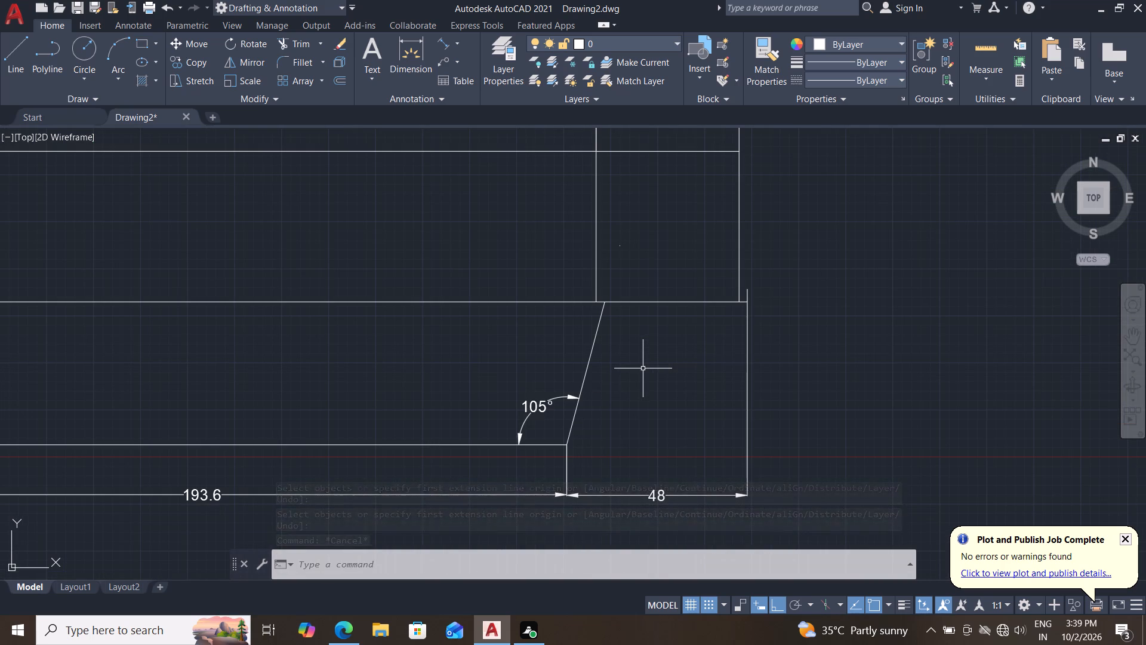
middle_drag(664, 358, 658, 434)
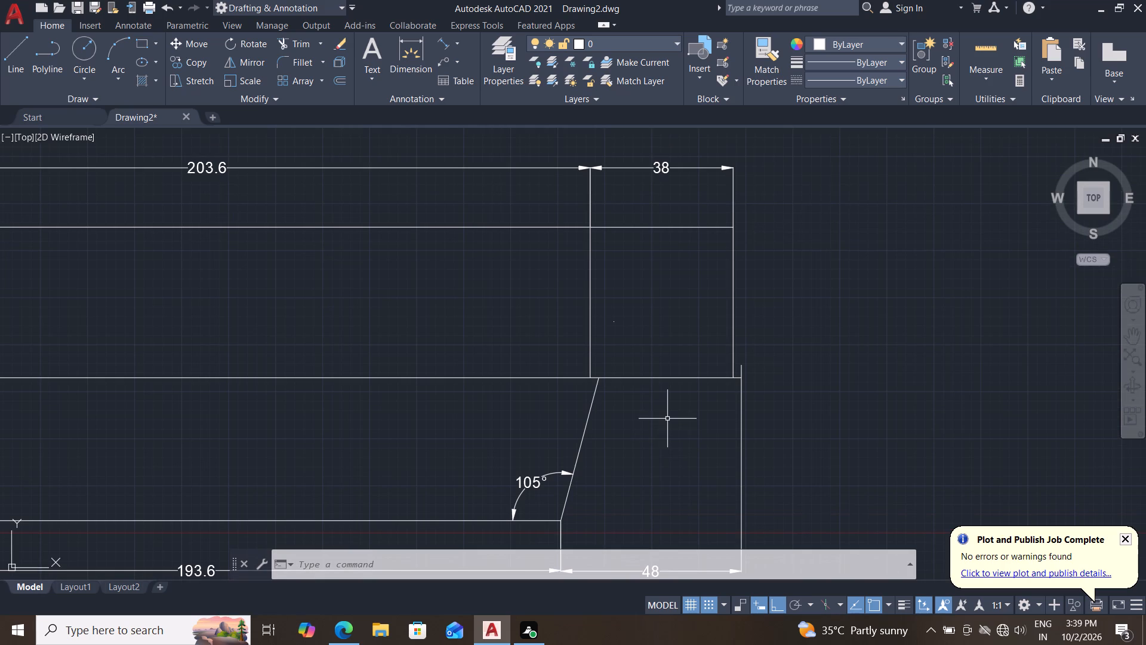
scroll(744, 377, up, 1)
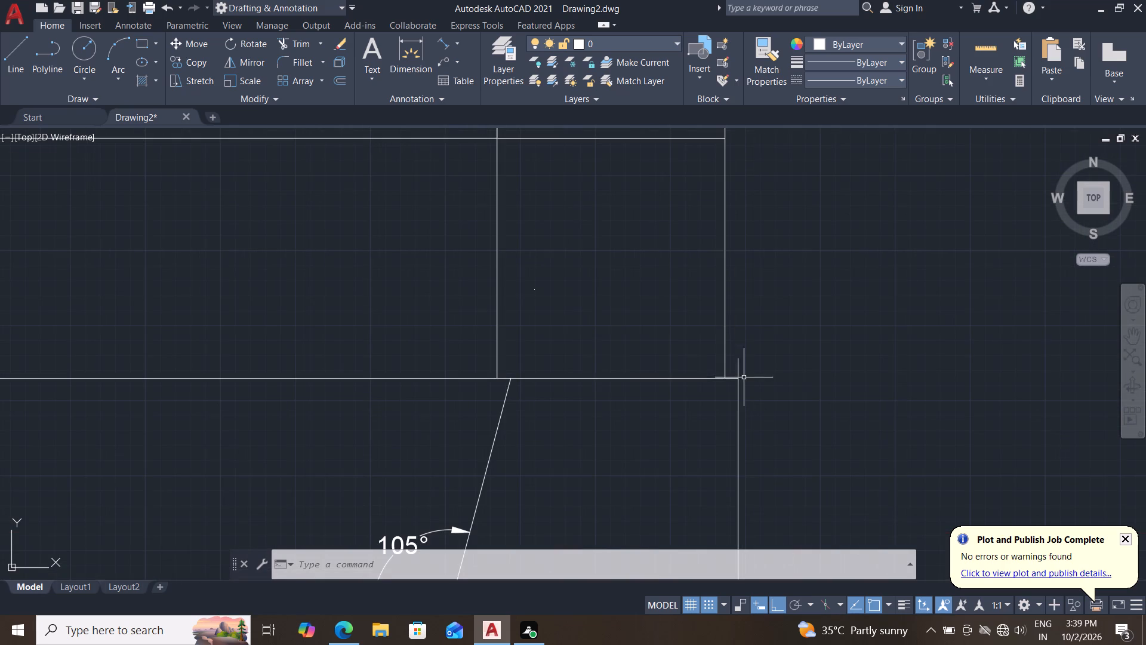
click(284, 45)
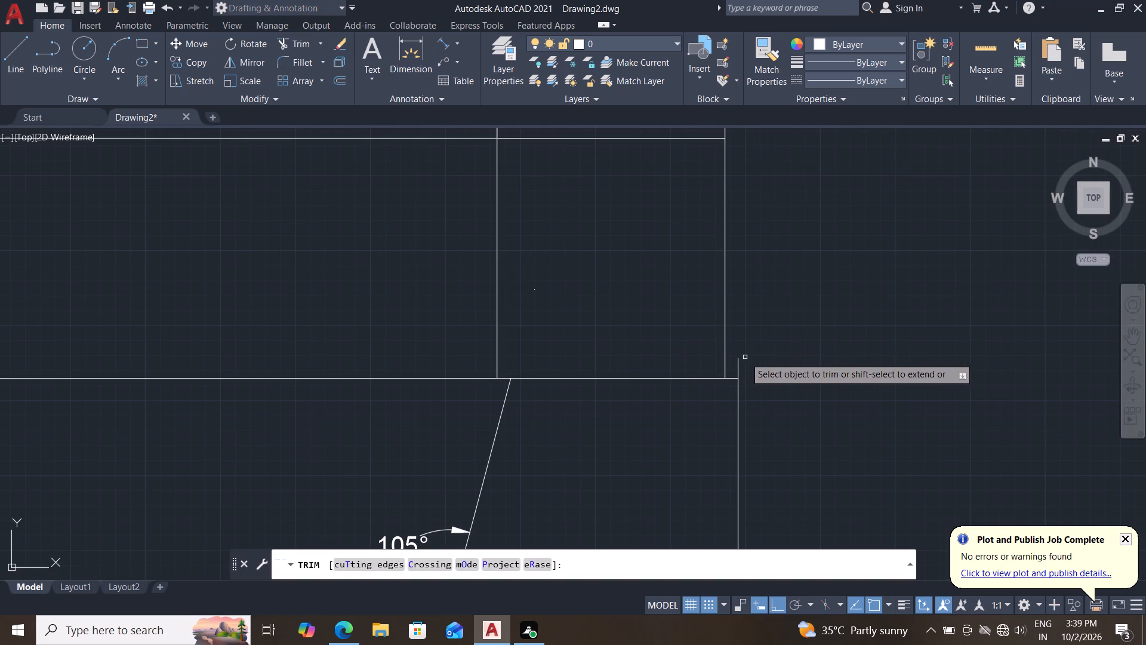
drag(751, 359, 737, 367)
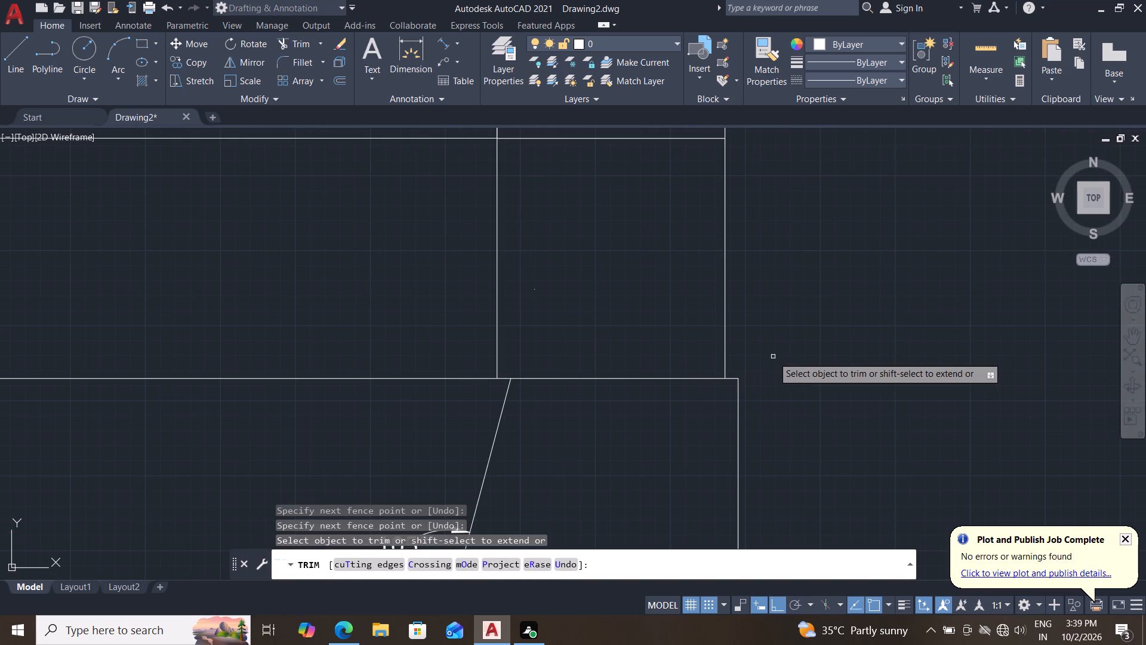
key(Escape)
key(Escape)
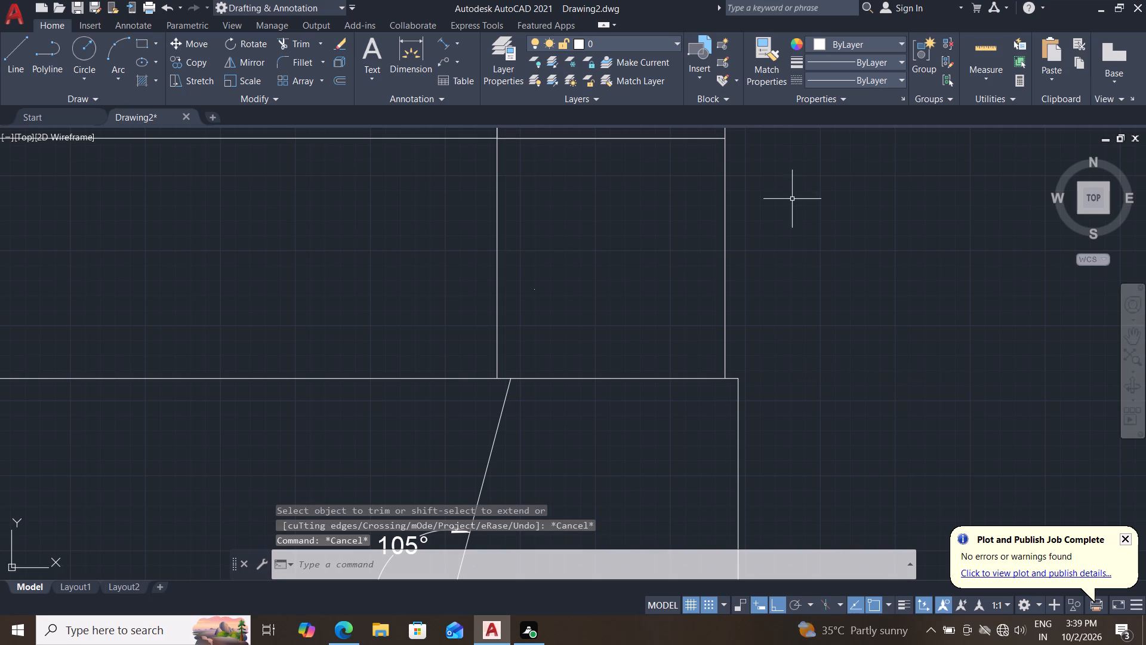
Draw a circle of radius 2.5 mm centred on the middle line between the rectangle's left edge and the 105° inclined line's top.
scroll(732, 360, down, 1)
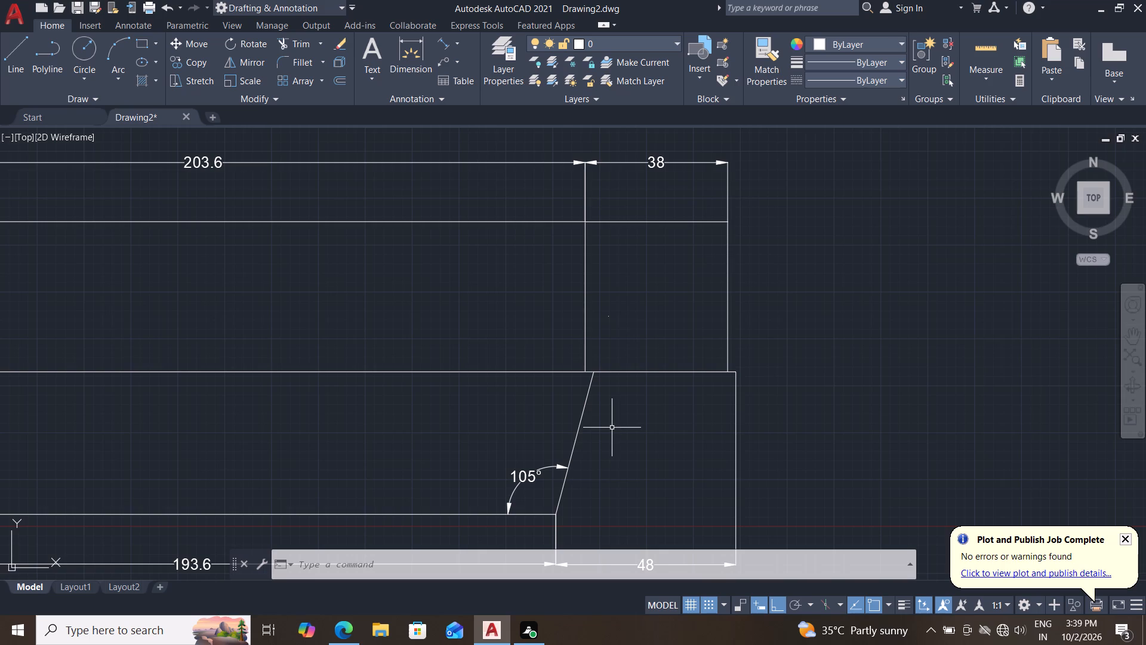
scroll(599, 438, down, 2)
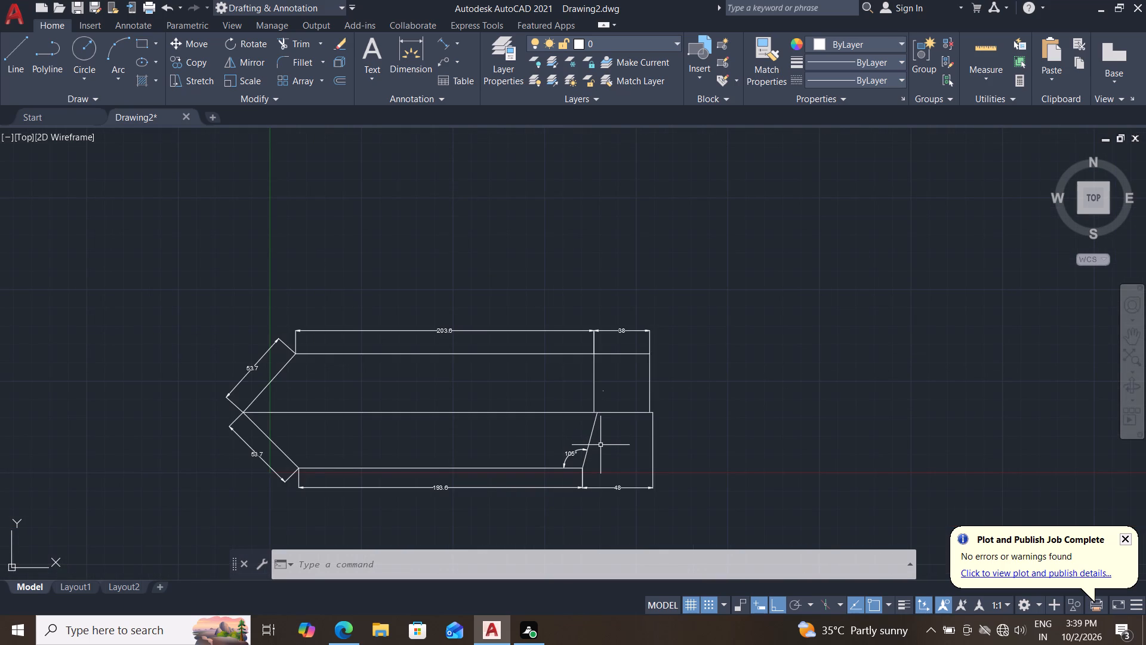
scroll(606, 425, up, 2)
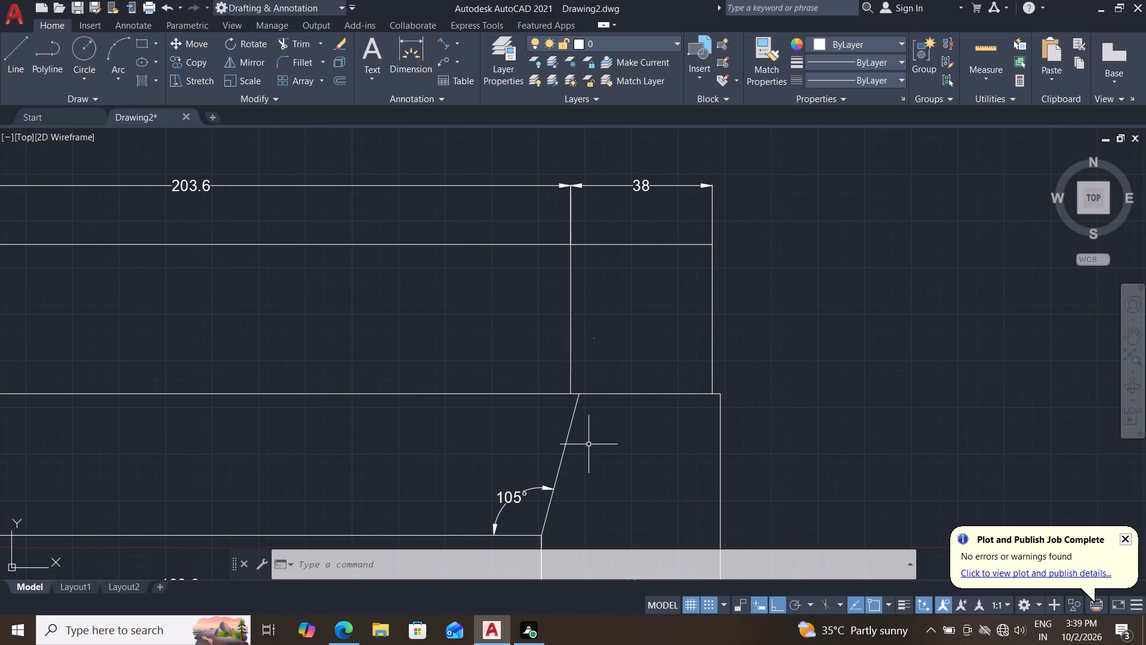
click(91, 53)
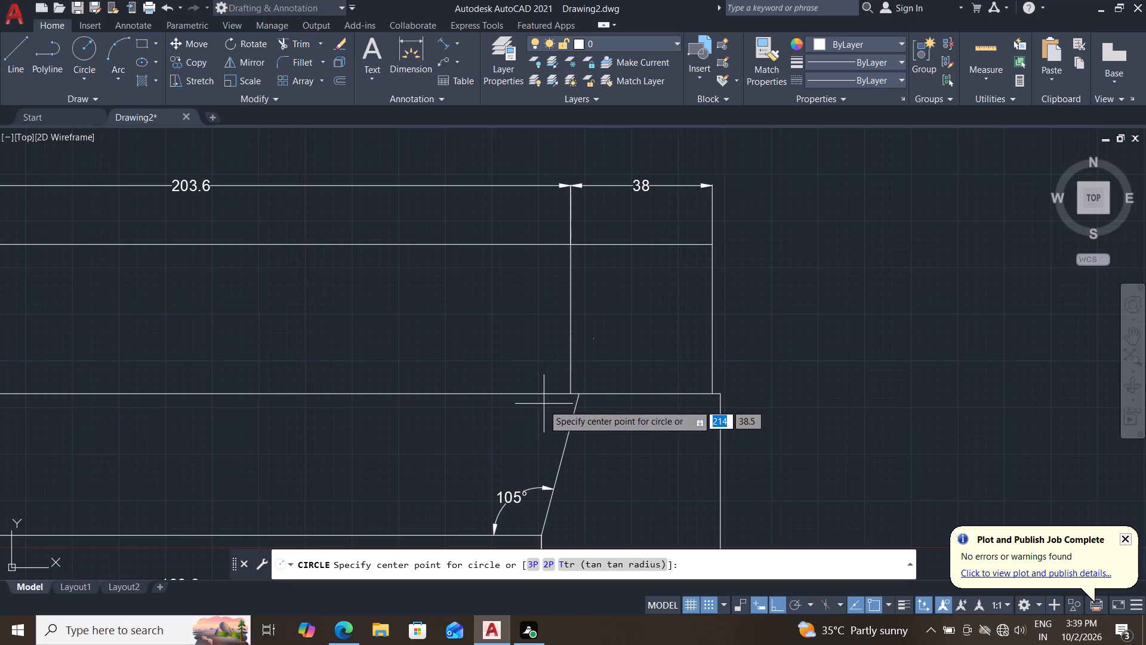
scroll(568, 384, up, 2)
scroll(581, 407, down, 1)
scroll(581, 407, up, 1)
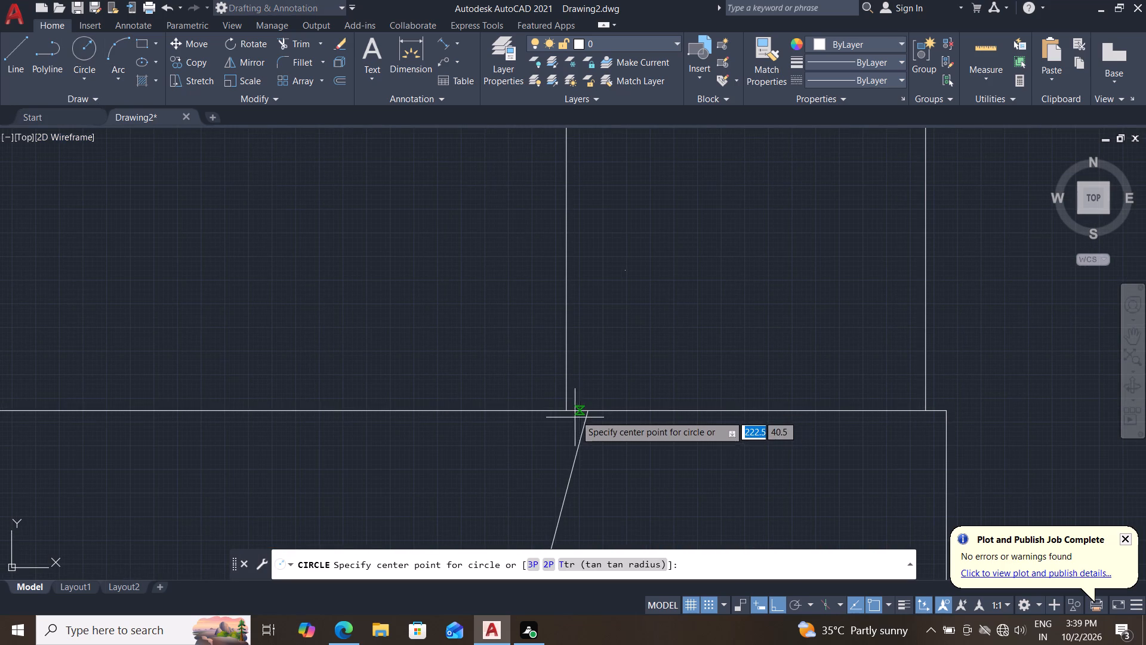
click(580, 413)
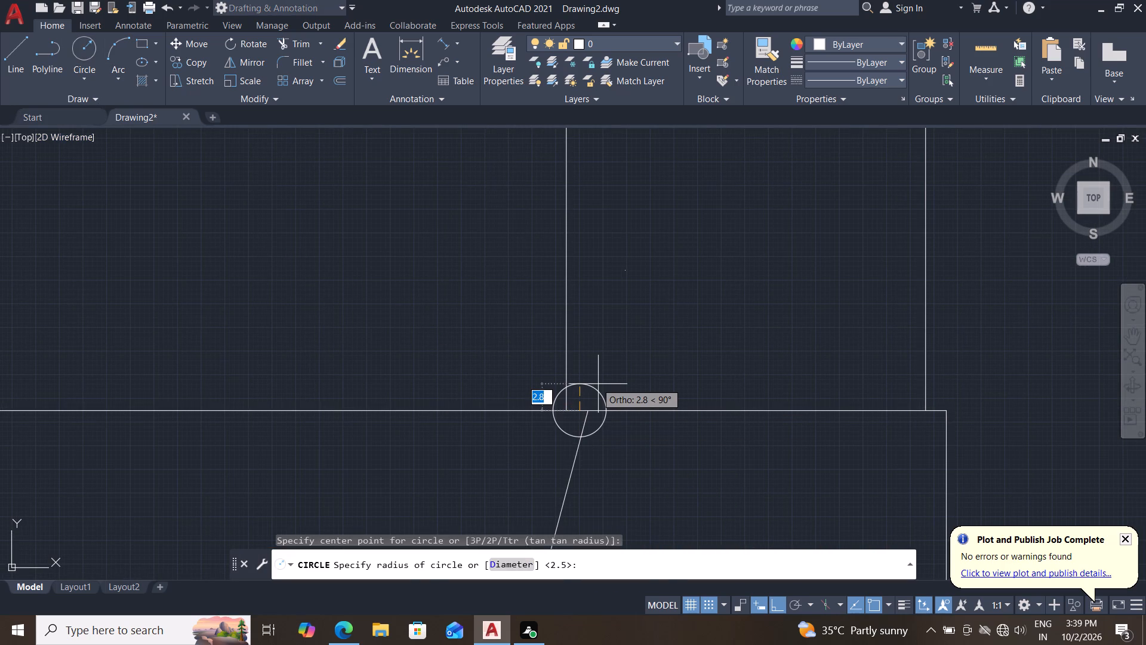
text(2.5)
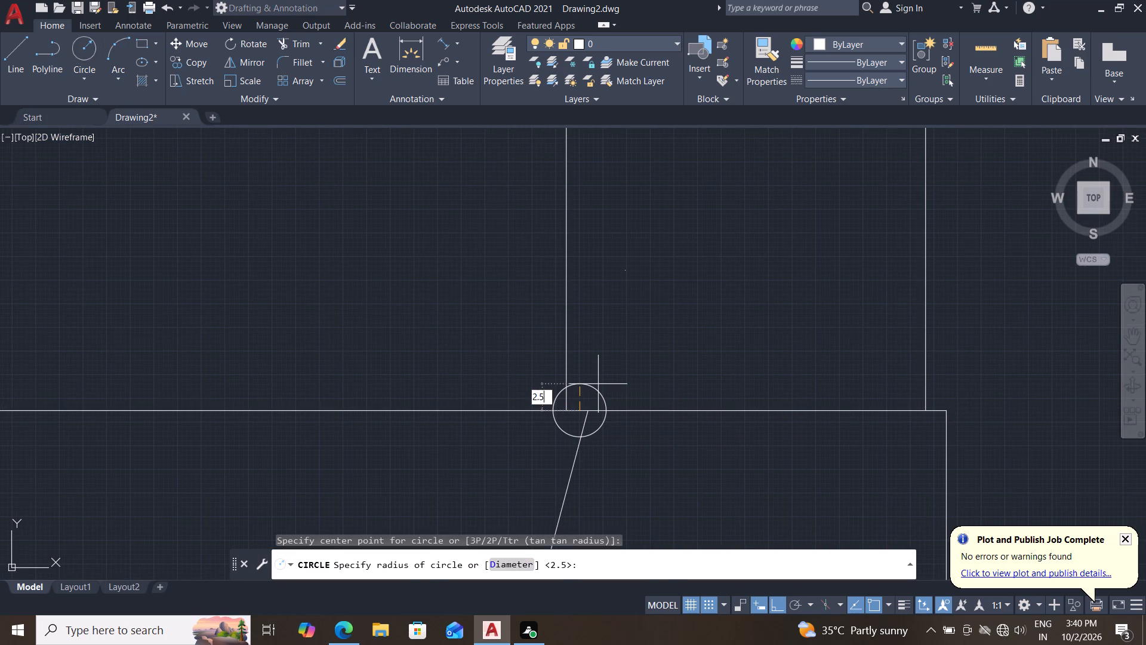
key(Return)
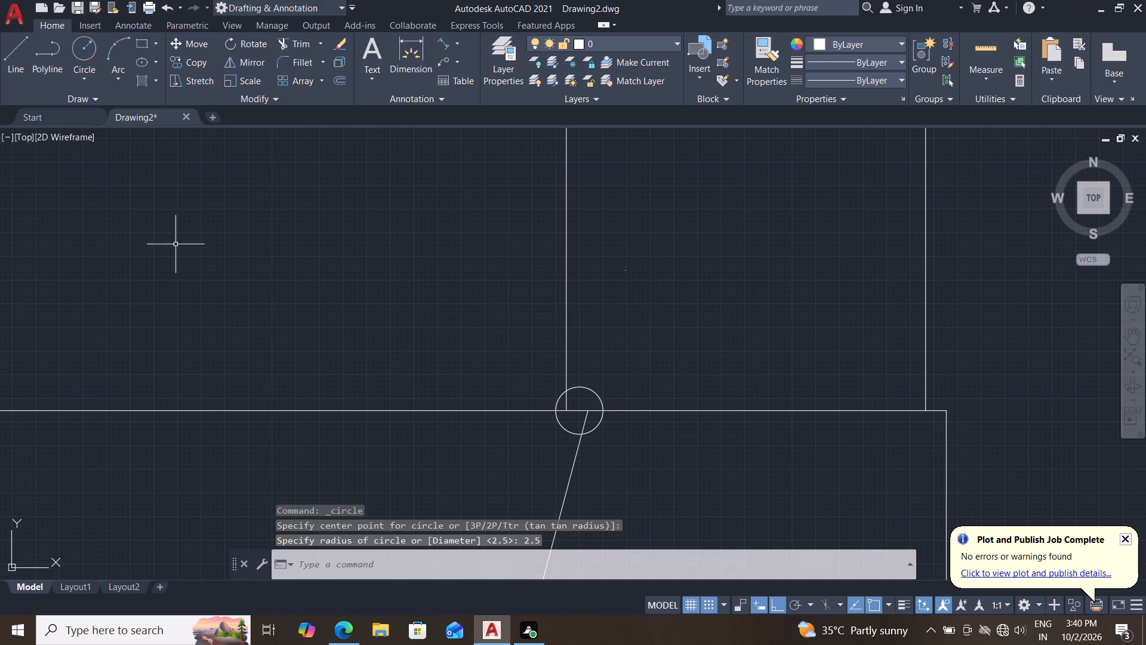
Trim the middle line, the rectangle's left edge and the inclined line where they run inside the small circle.
click(286, 38)
scroll(549, 413, up, 2)
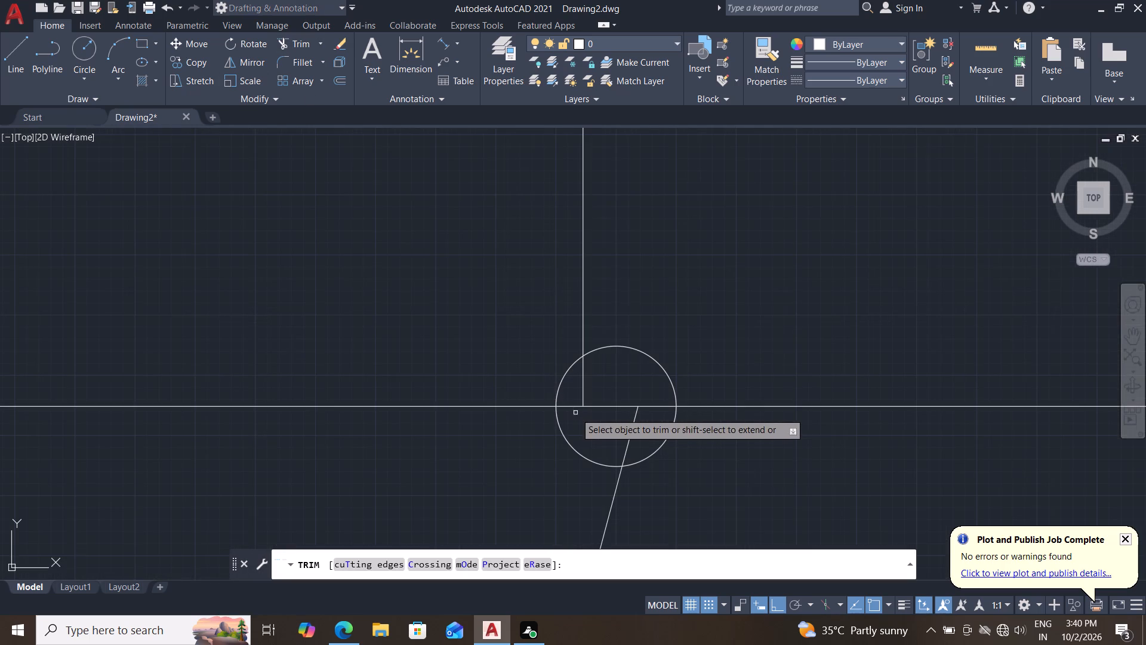
drag(569, 423, 652, 414)
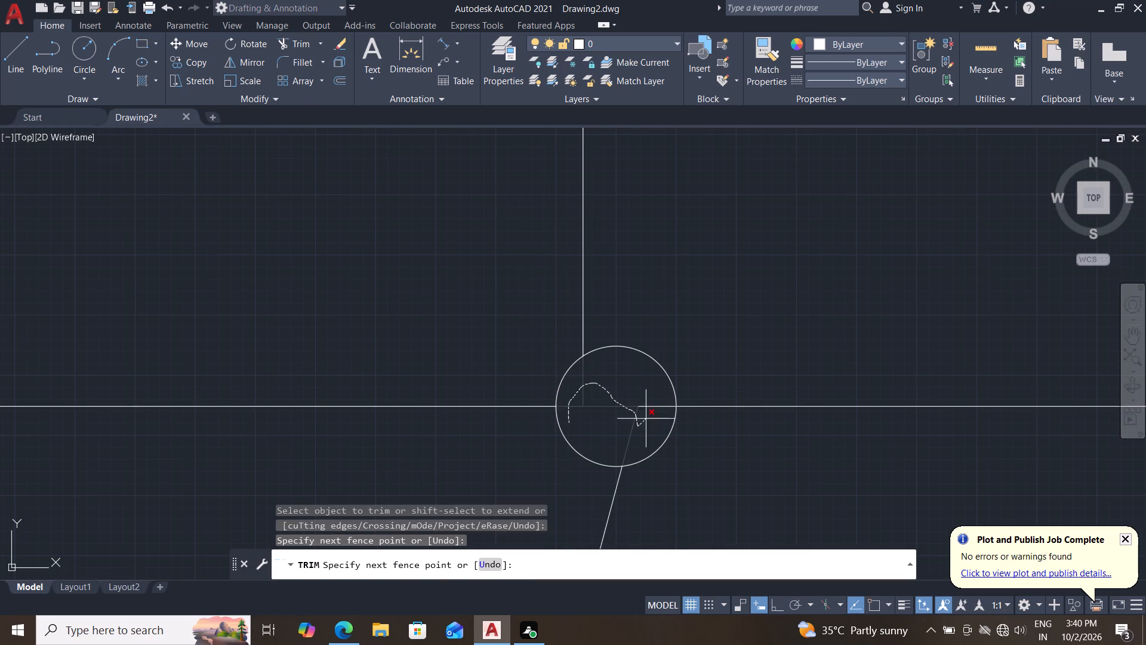
drag(652, 414, 639, 398)
Trim away the small circle's lower-right arc between the middle line and the inclined line.
scroll(717, 474, down, 3)
scroll(710, 468, up, 1)
scroll(713, 493, down, 2)
middle_drag(714, 498, 712, 449)
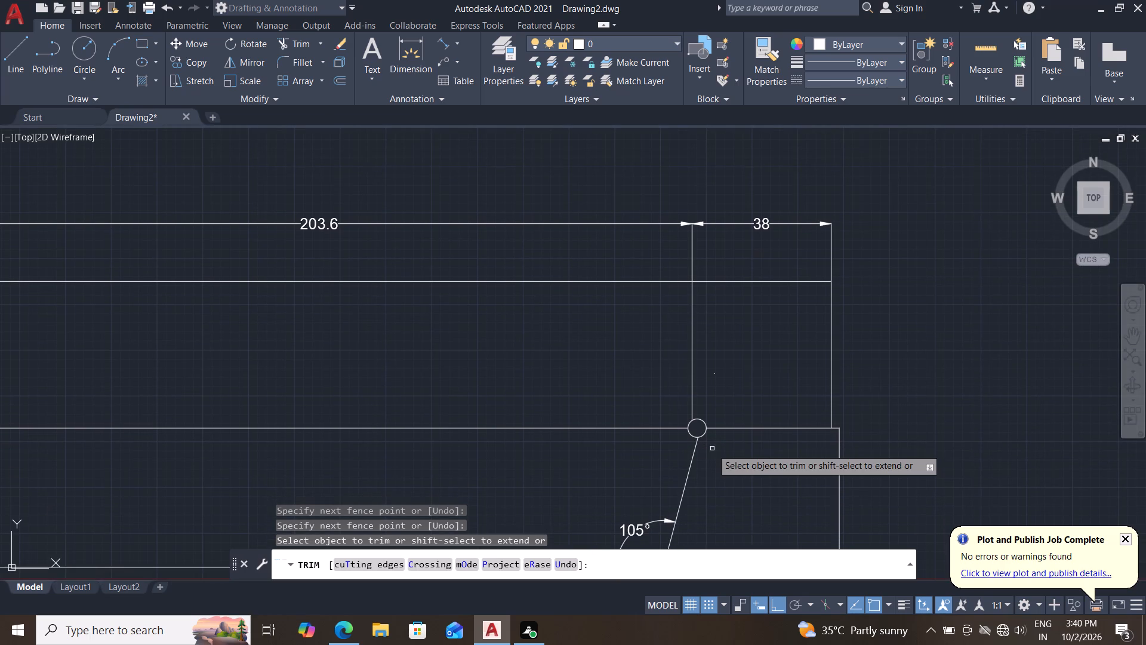
scroll(713, 451, up, 1)
click(701, 422)
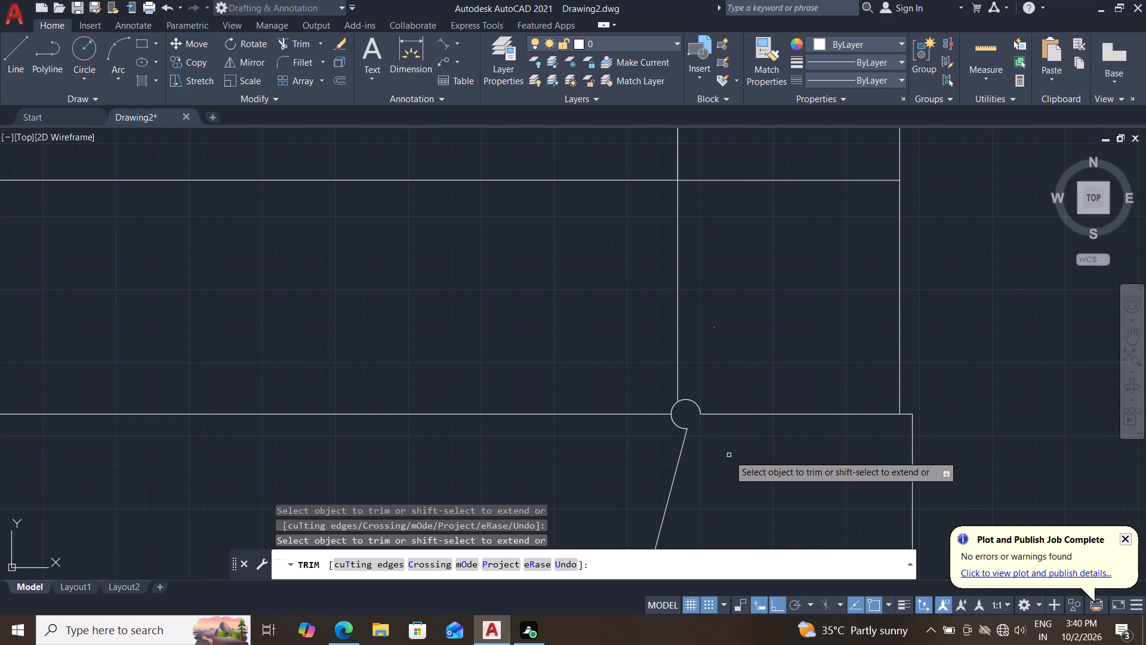
scroll(729, 455, down, 2)
middle_drag(726, 475, 726, 440)
key(Escape)
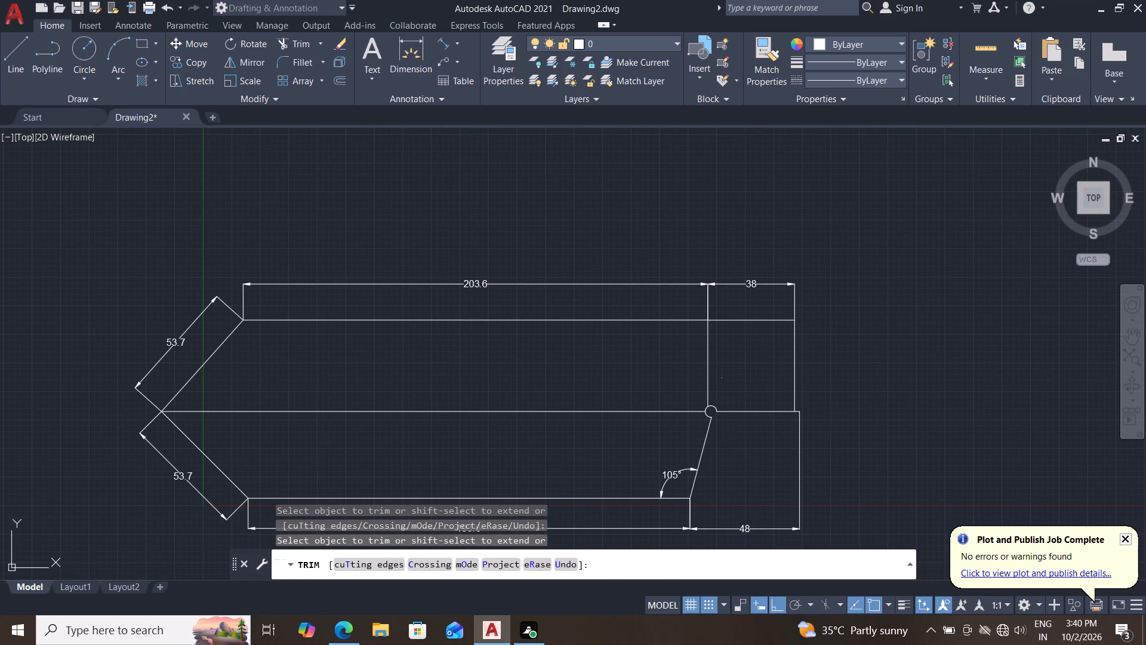
key(Escape)
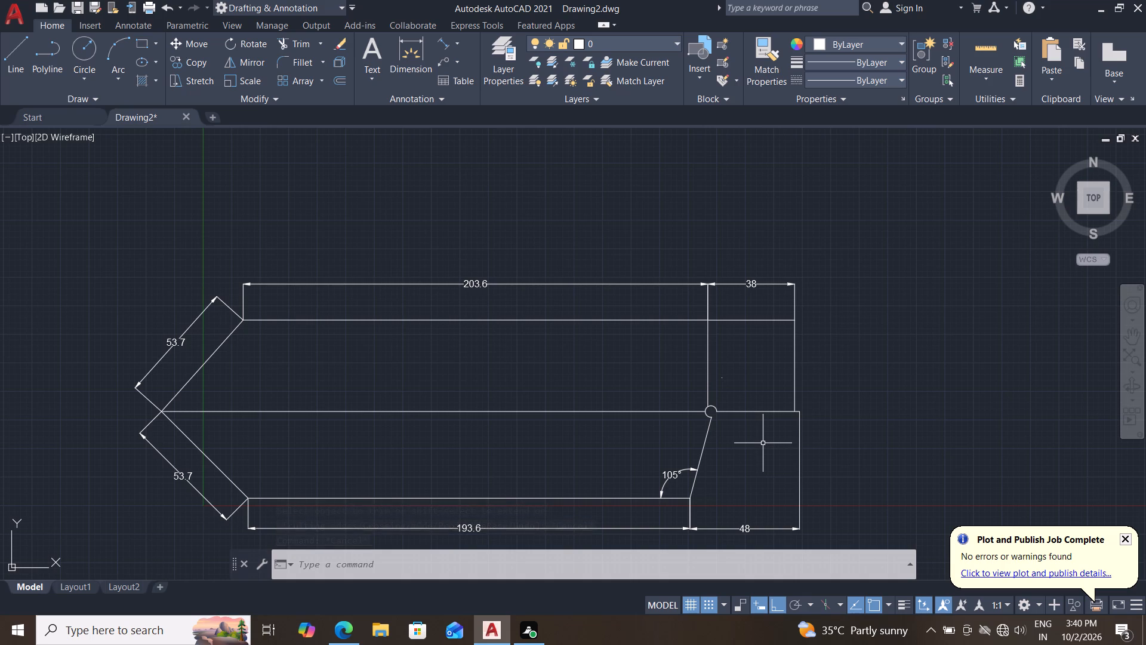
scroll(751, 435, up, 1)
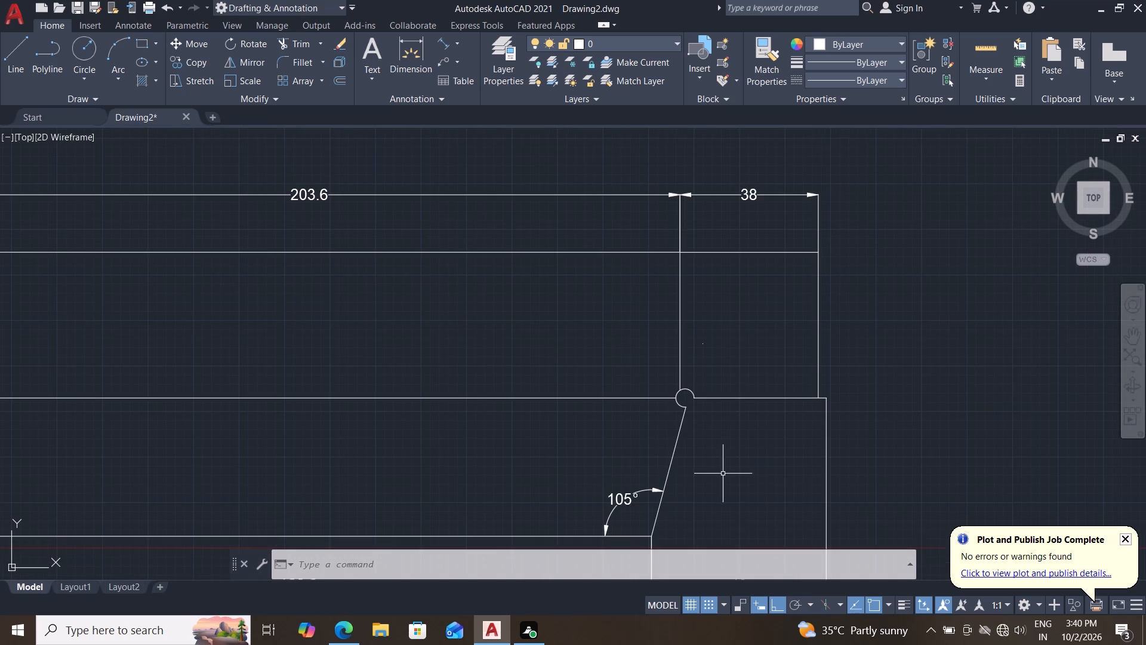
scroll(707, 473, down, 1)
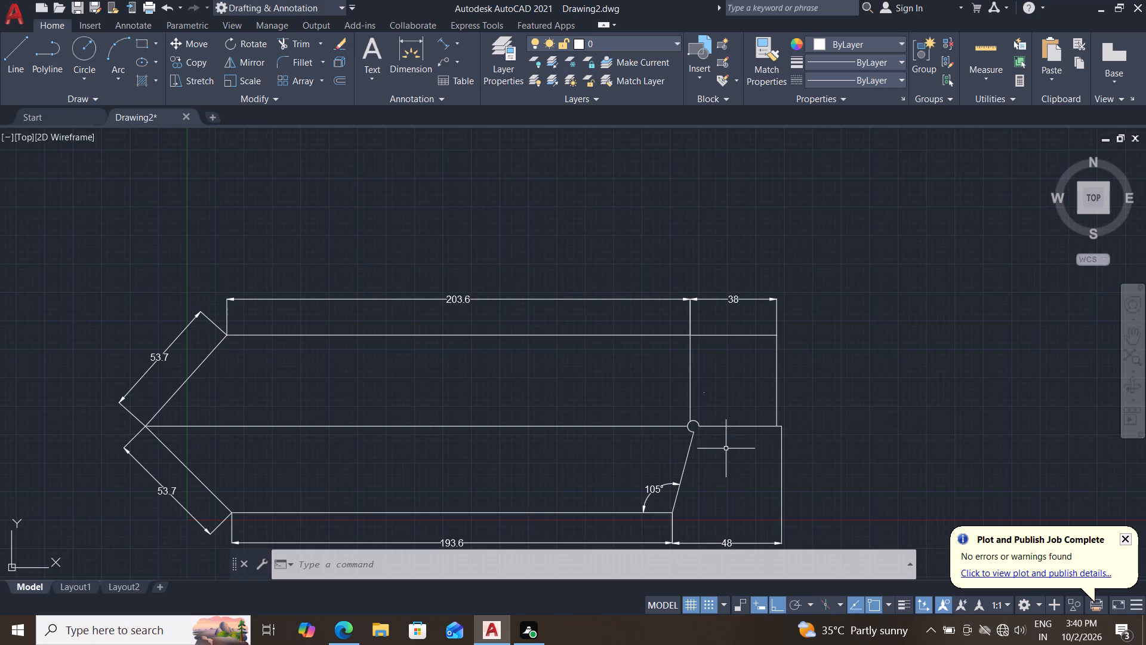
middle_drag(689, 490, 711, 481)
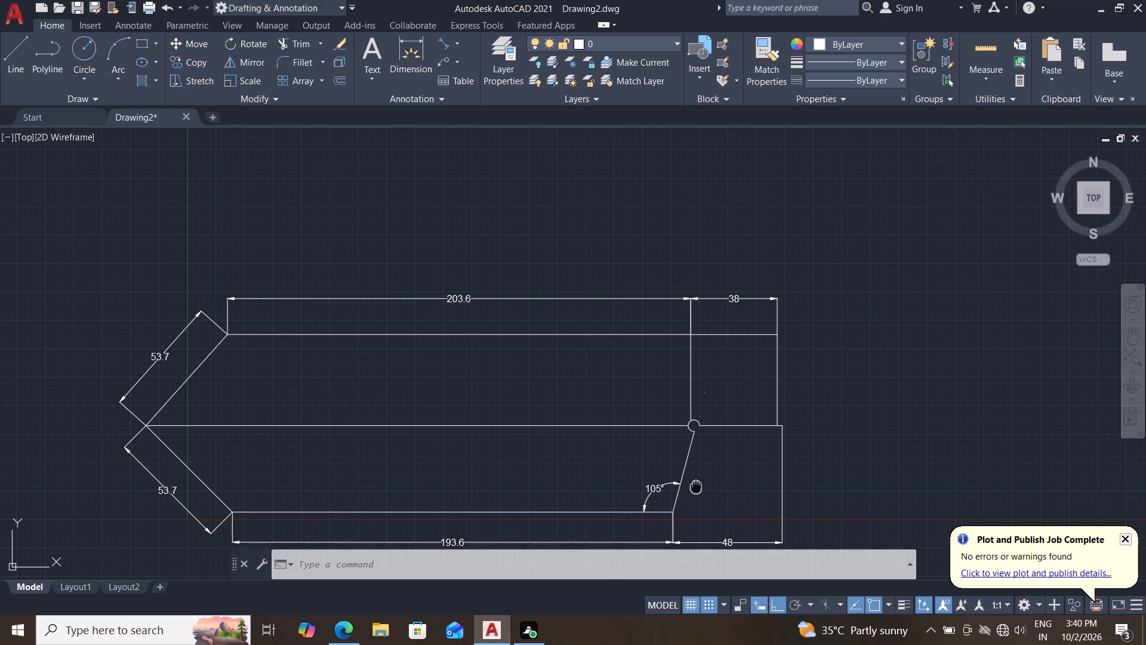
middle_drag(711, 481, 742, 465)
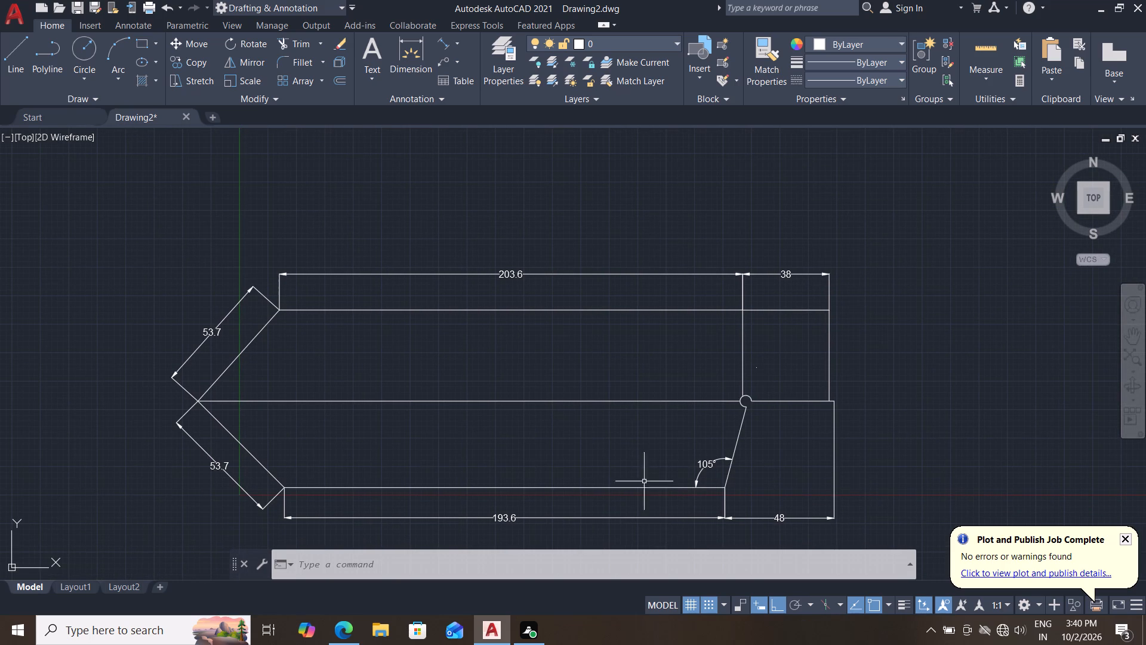
Add an angular dimension between the lower-left inclined side and the 193.6 mm bottom line, placed inside the profile.
middle_drag(457, 482, 511, 436)
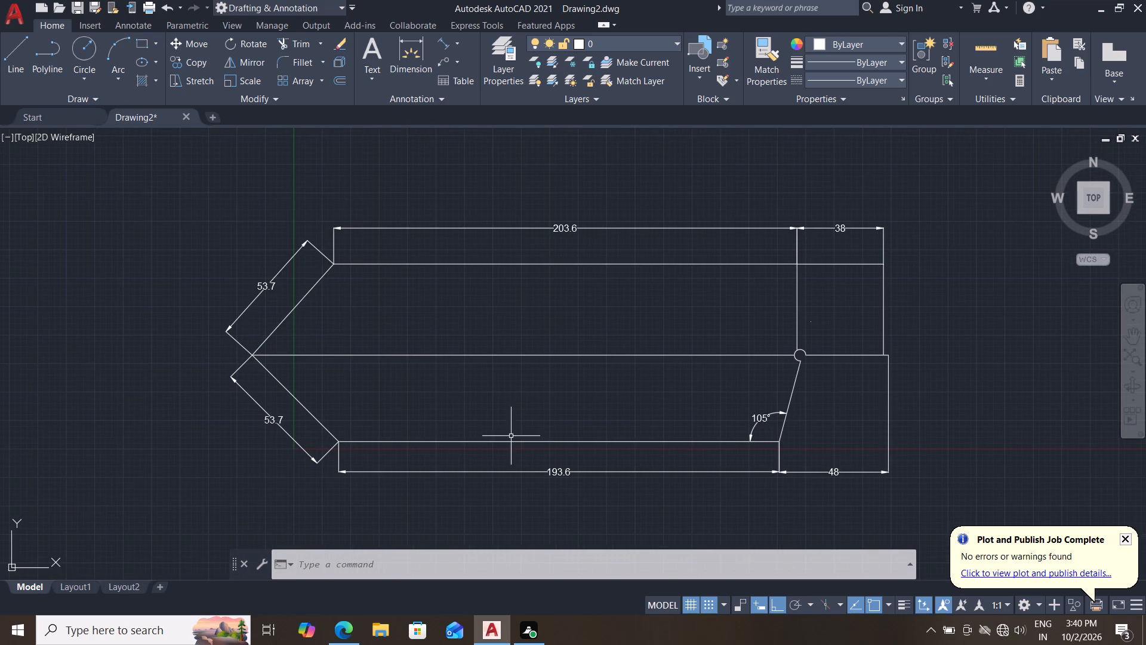
click(458, 37)
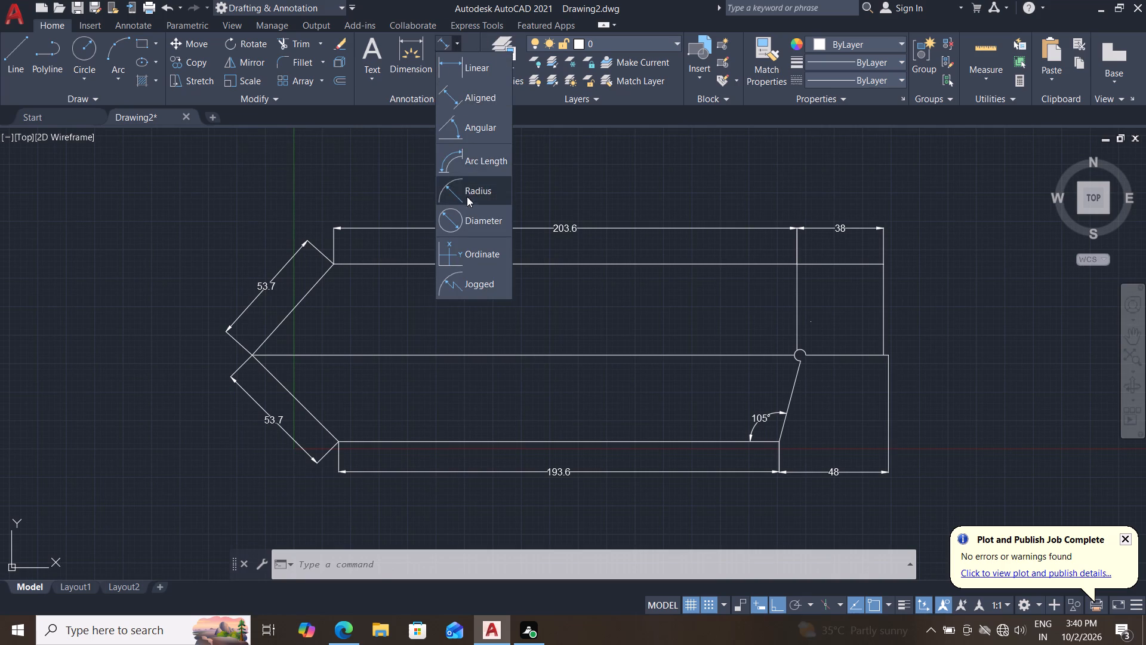
click(476, 130)
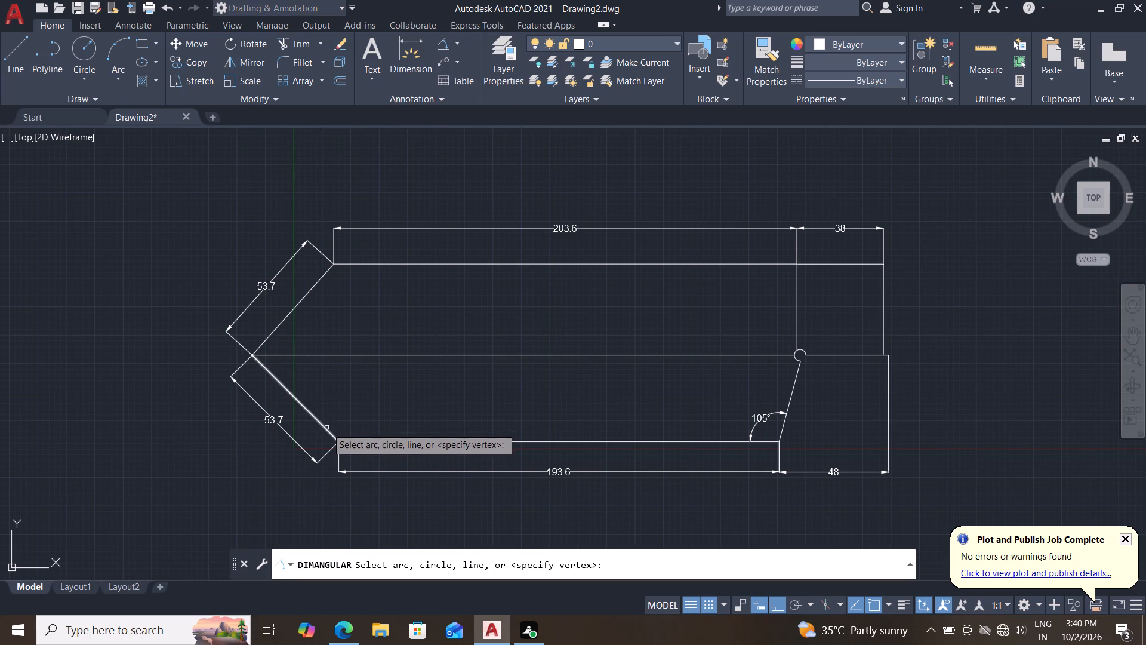
click(326, 429)
drag(368, 440, 368, 433)
click(361, 409)
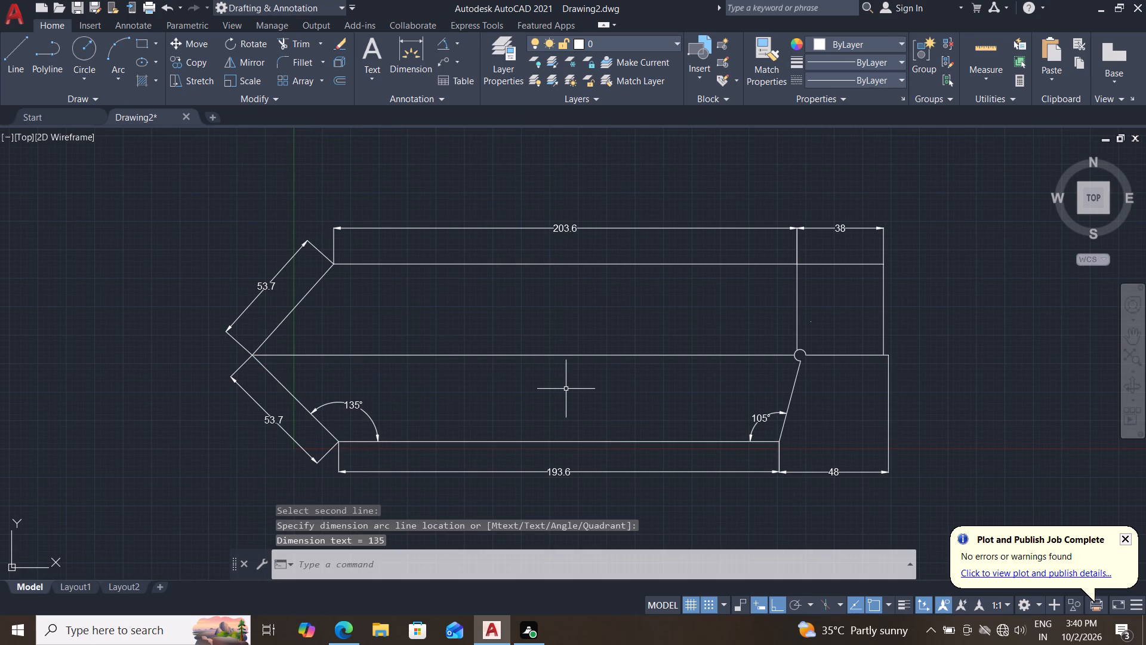
Load the ACAD_ISO02W100 ISO dash linetype and apply it to the middle line between the left vertex and the small circle.
click(561, 354)
click(859, 75)
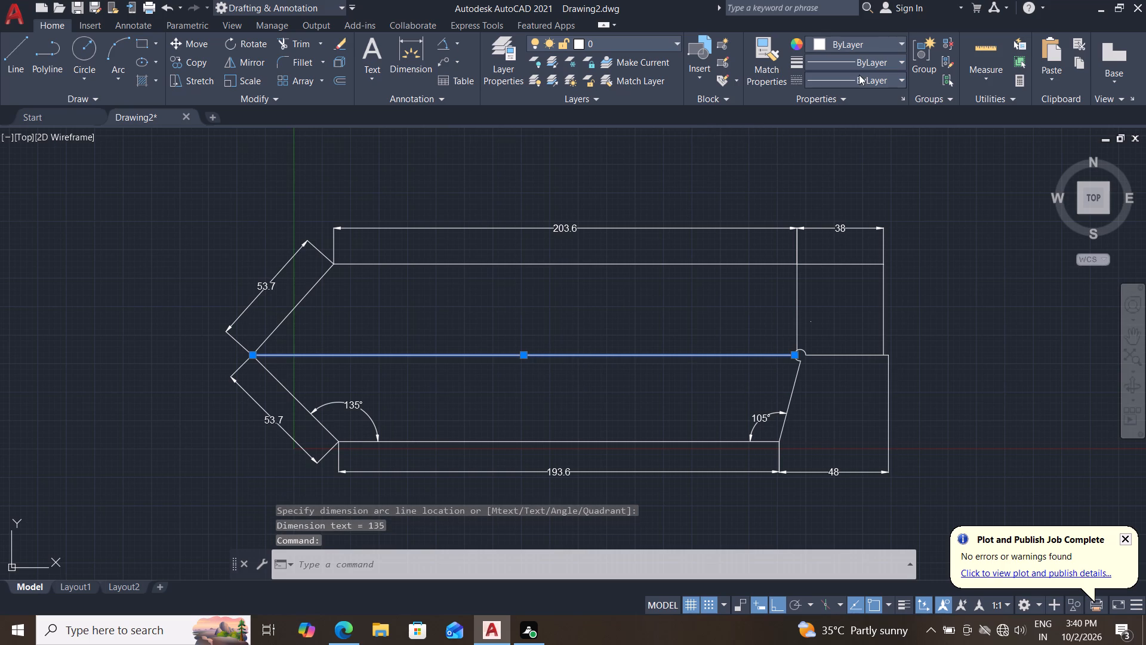
click(846, 149)
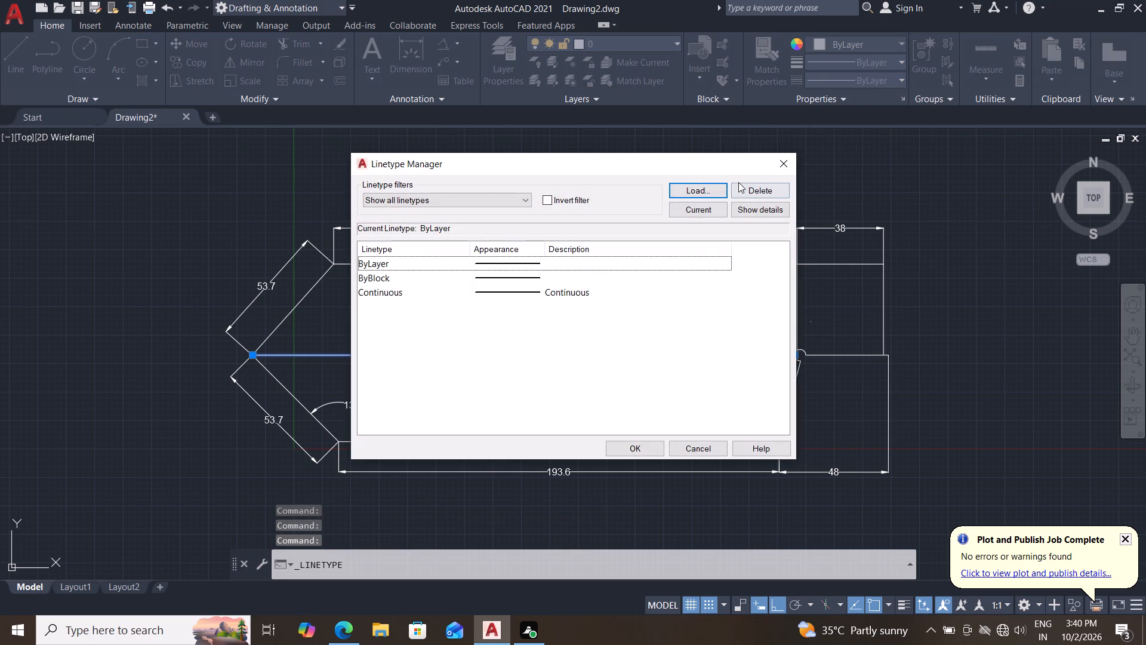
click(705, 192)
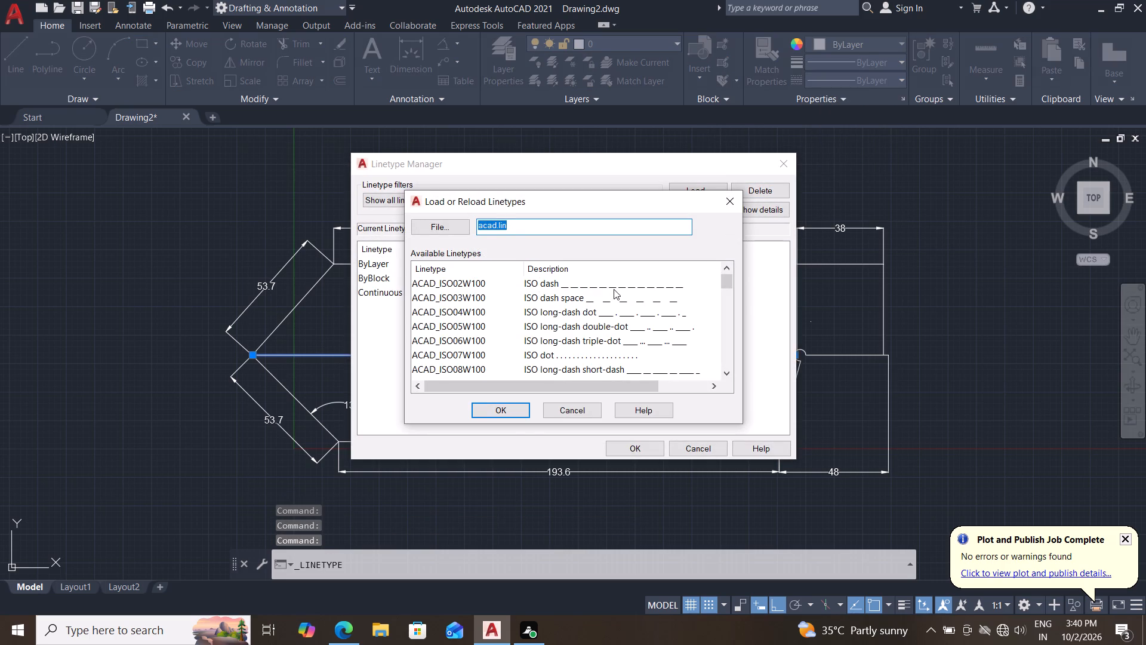
click(614, 289)
click(520, 415)
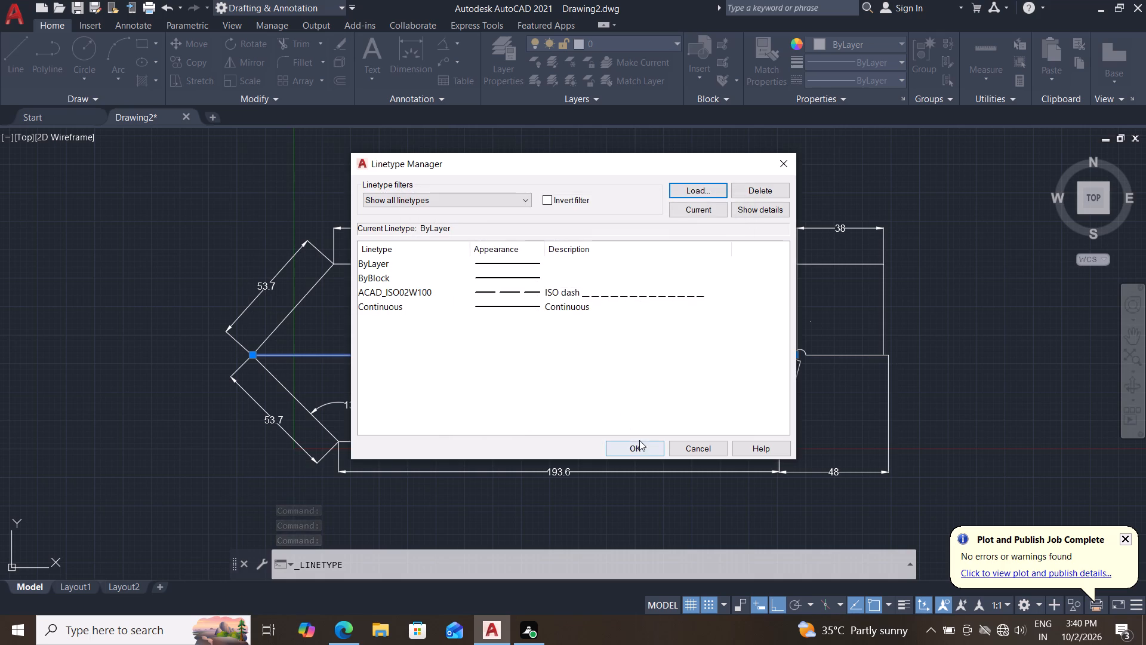
click(639, 440)
click(673, 336)
click(622, 367)
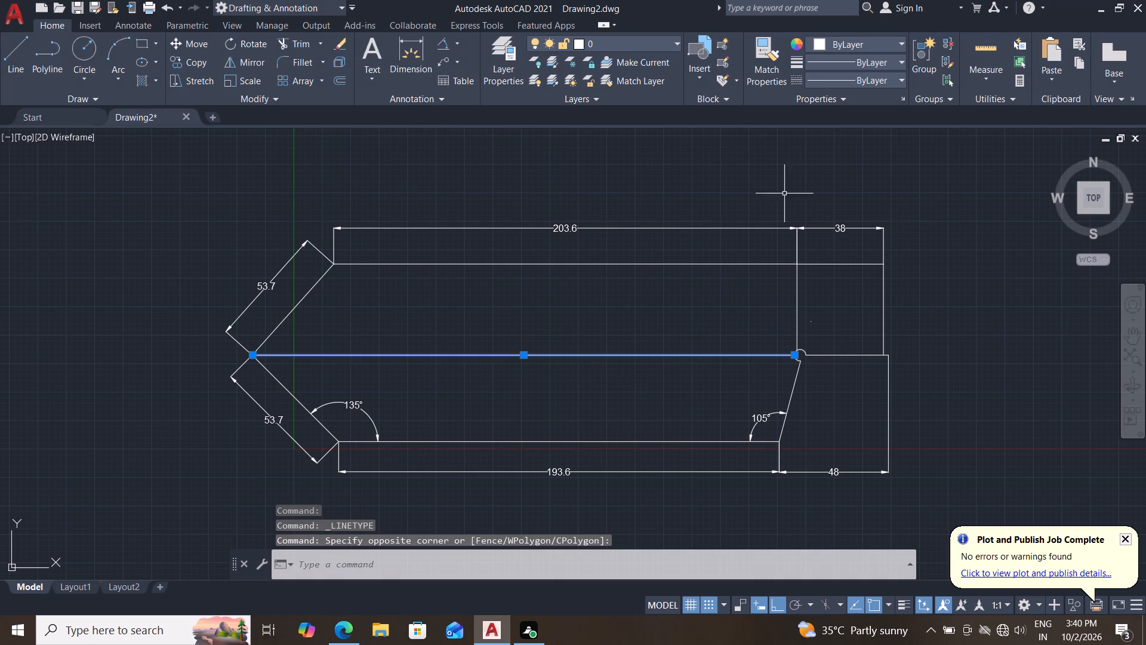
click(848, 74)
click(833, 132)
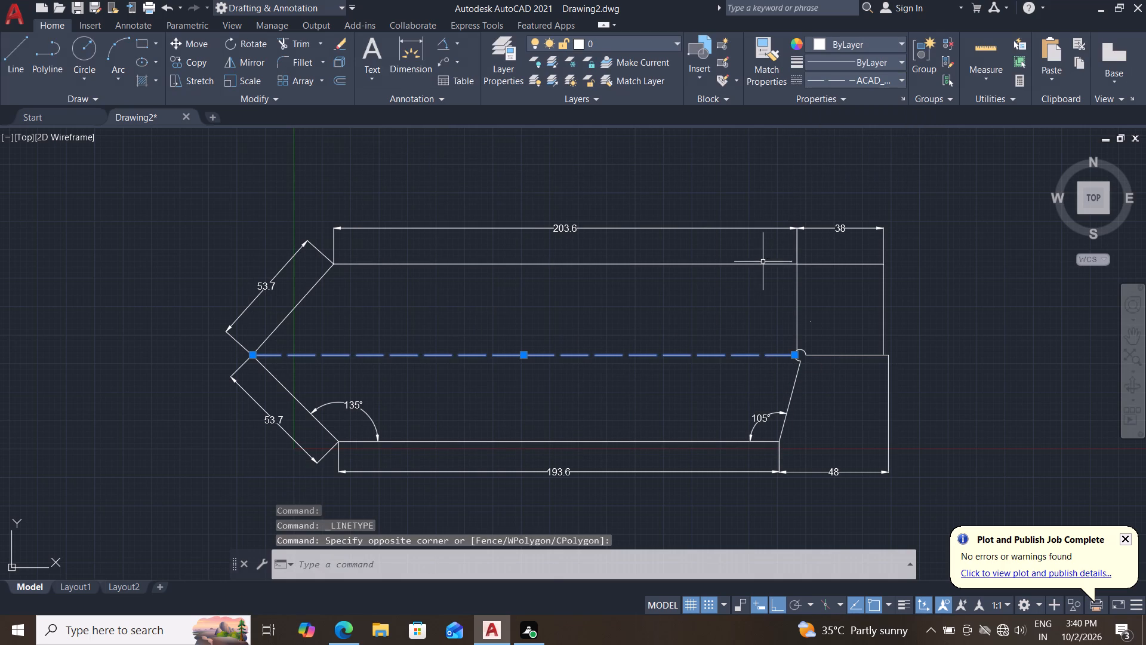
key(Escape)
key(Escape)
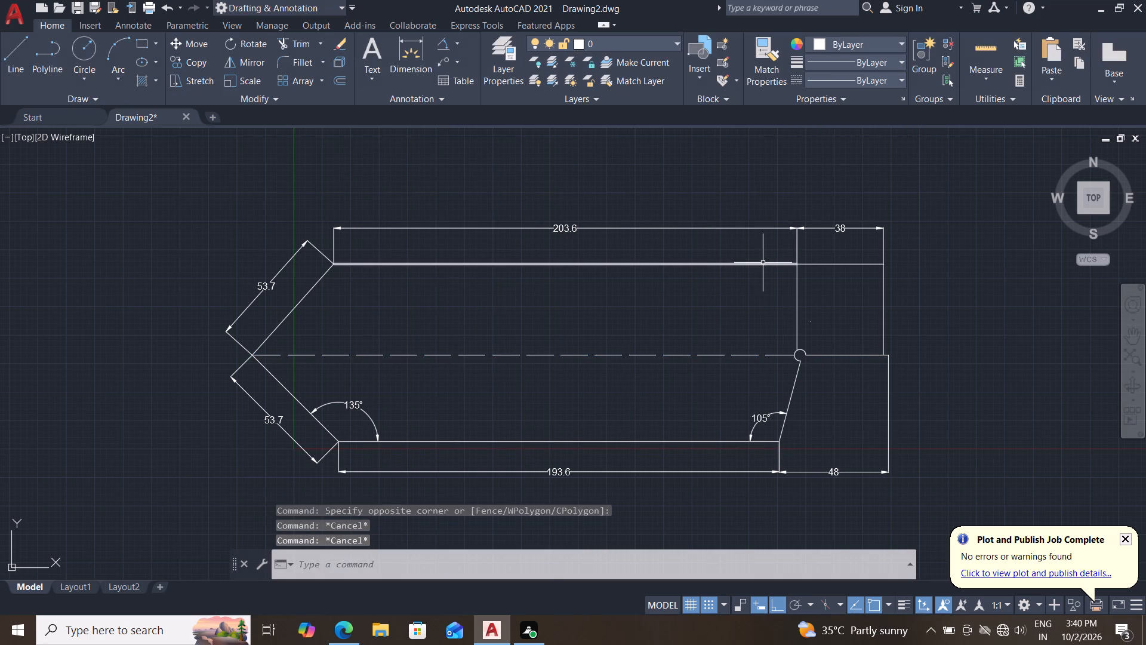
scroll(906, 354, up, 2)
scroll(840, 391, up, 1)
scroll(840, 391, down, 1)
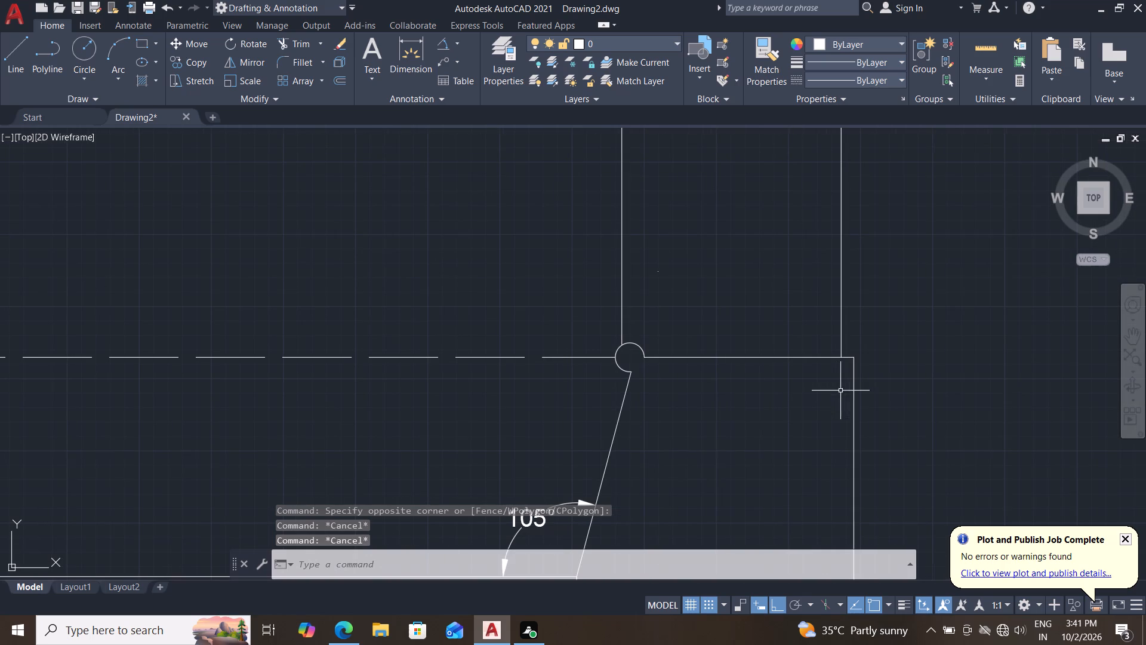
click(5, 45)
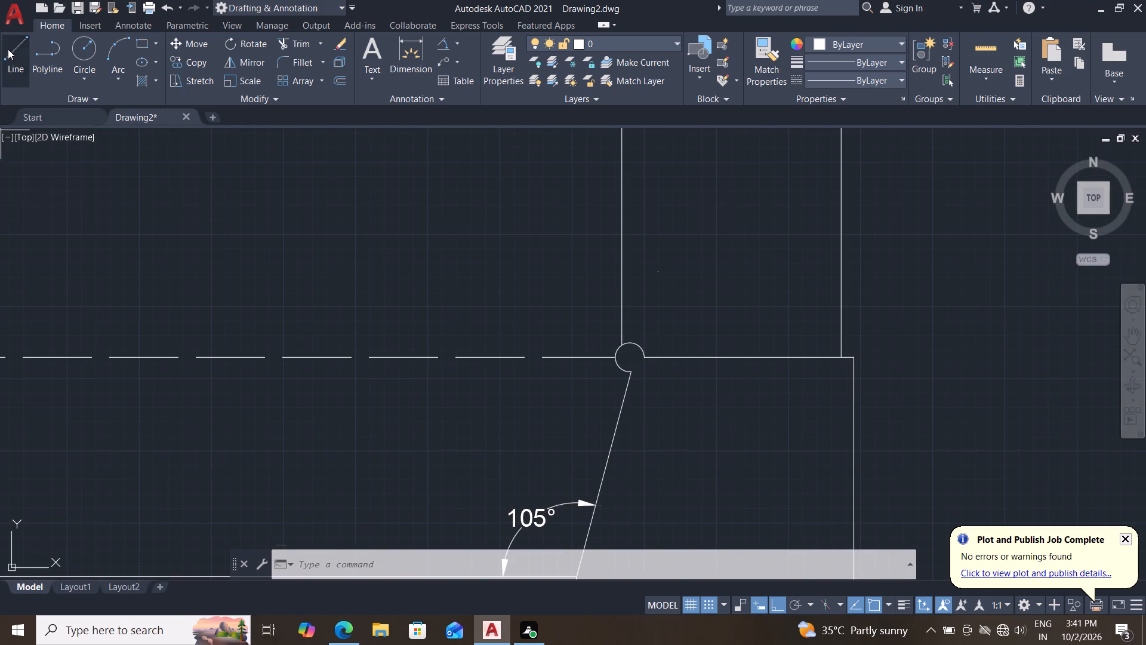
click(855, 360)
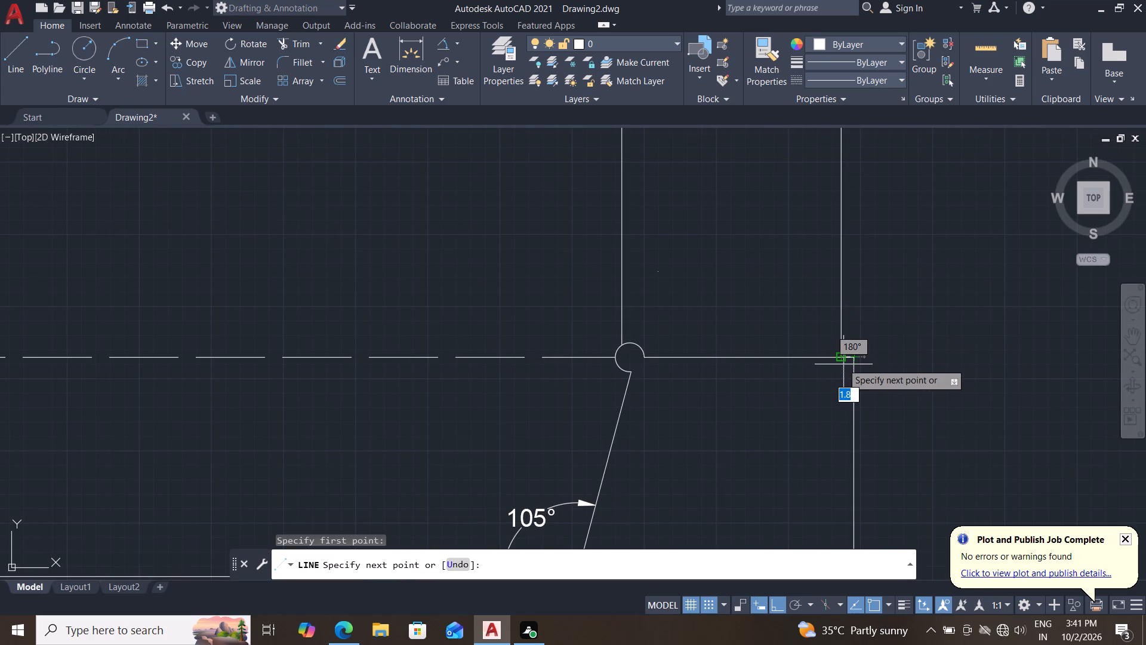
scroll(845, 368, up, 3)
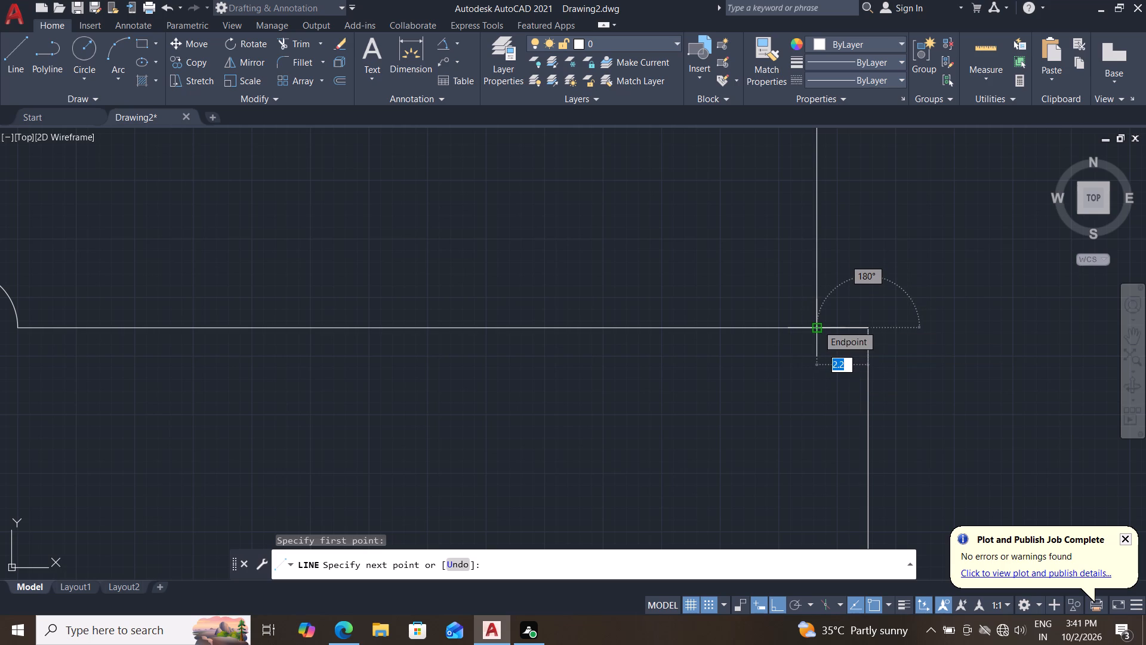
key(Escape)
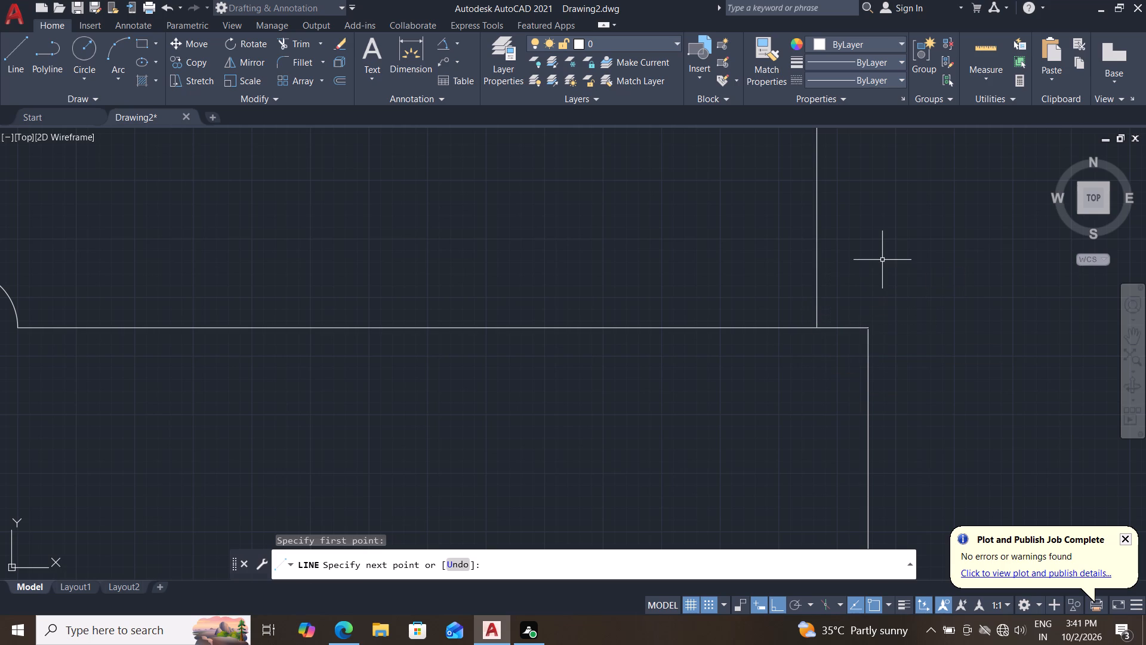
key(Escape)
Examine the whole profile, including the small relief circle and the stepped corner at the middle line's right end.
scroll(616, 228, down, 3)
middle_drag(602, 230, 623, 341)
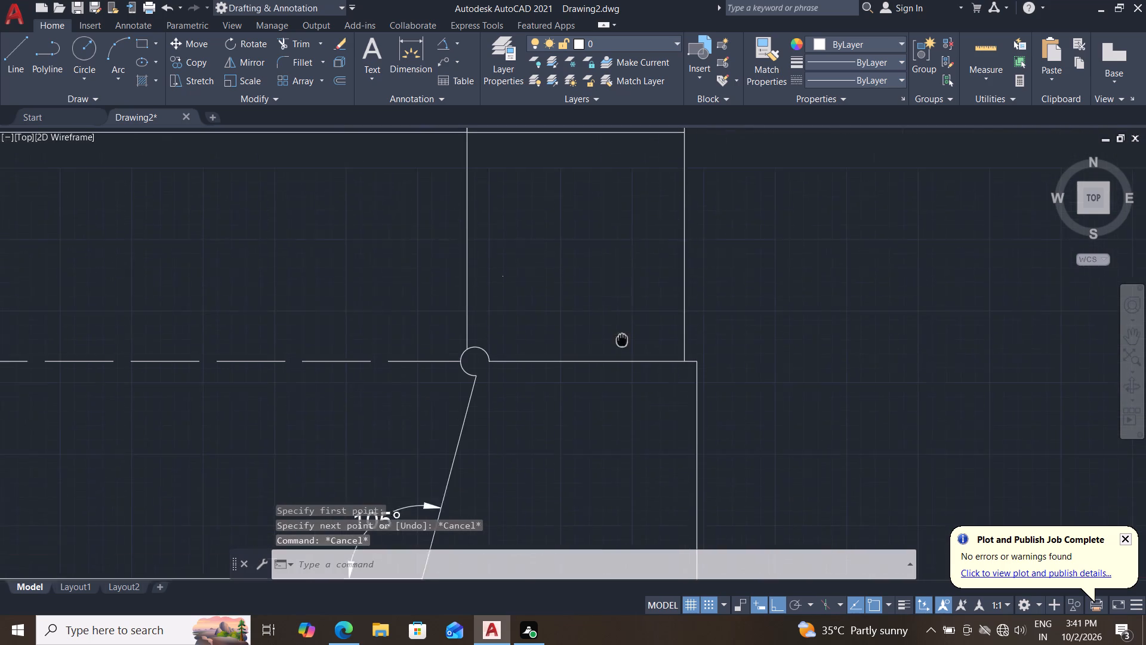
middle_drag(623, 341, 635, 342)
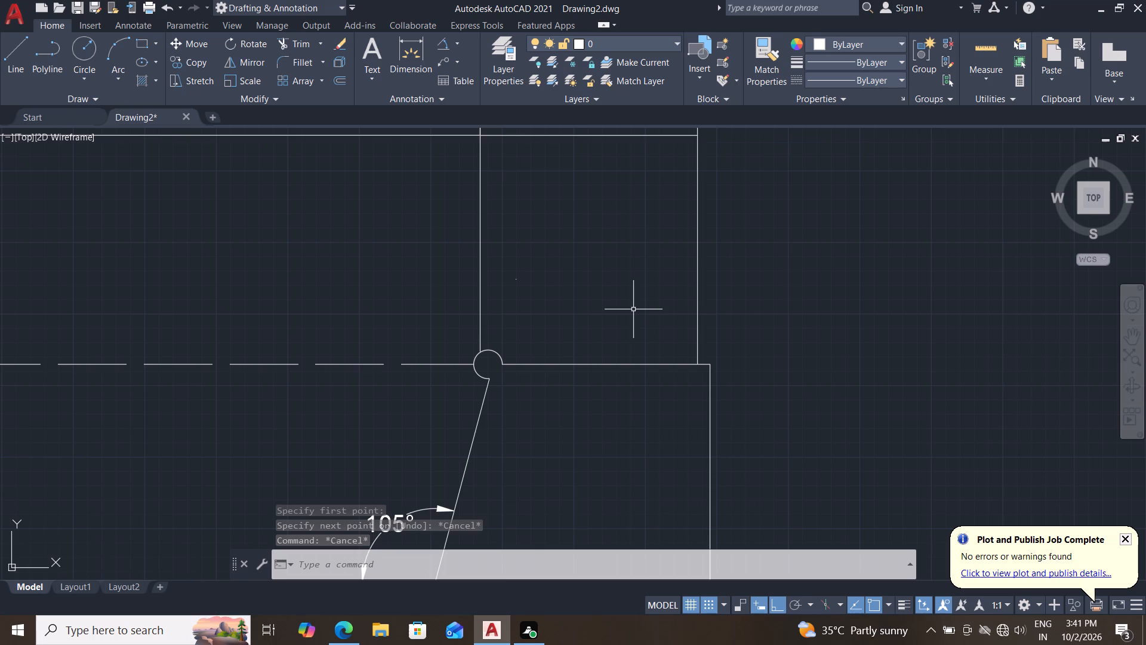
scroll(617, 326, down, 2)
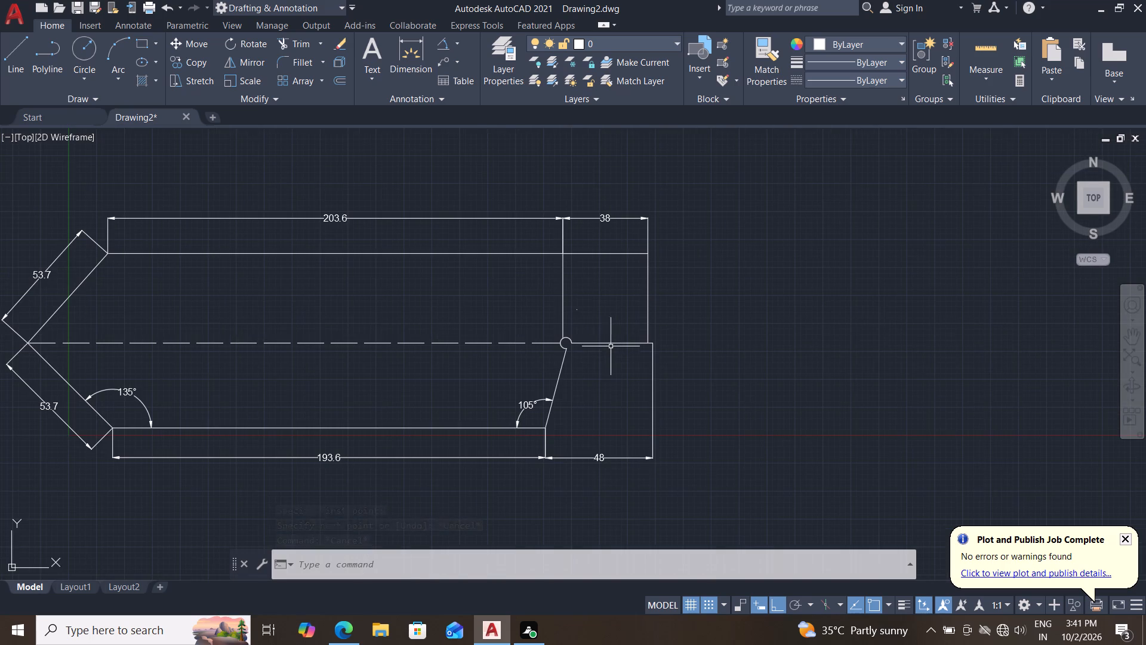
middle_drag(600, 367, 613, 348)
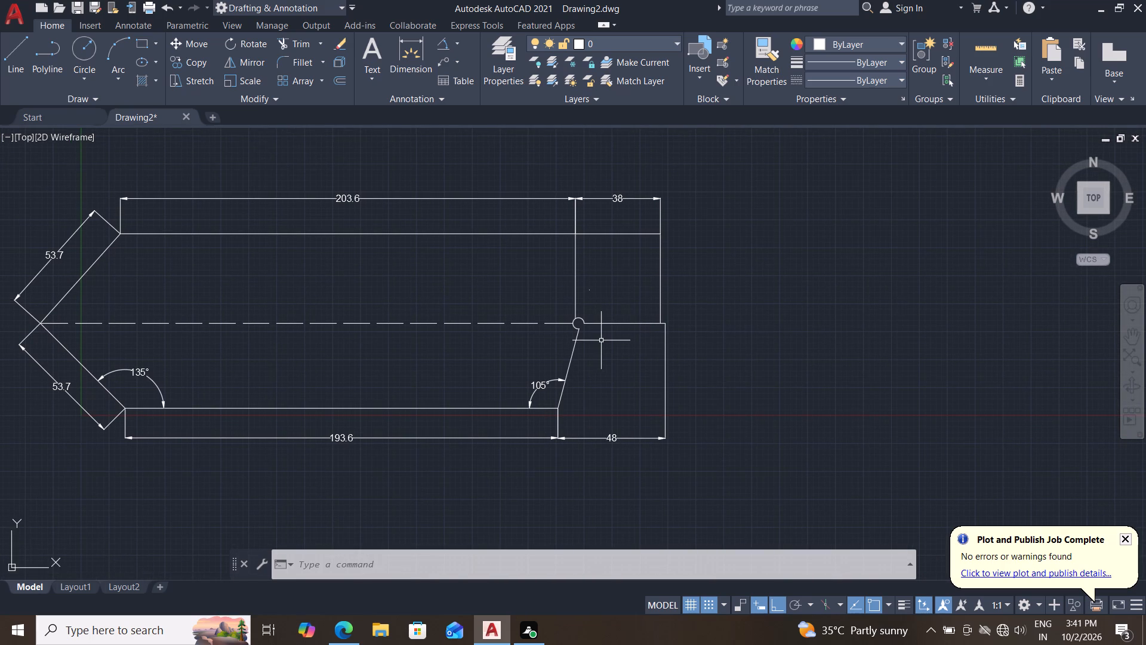
middle_drag(381, 362, 421, 377)
middle_drag(412, 346, 427, 352)
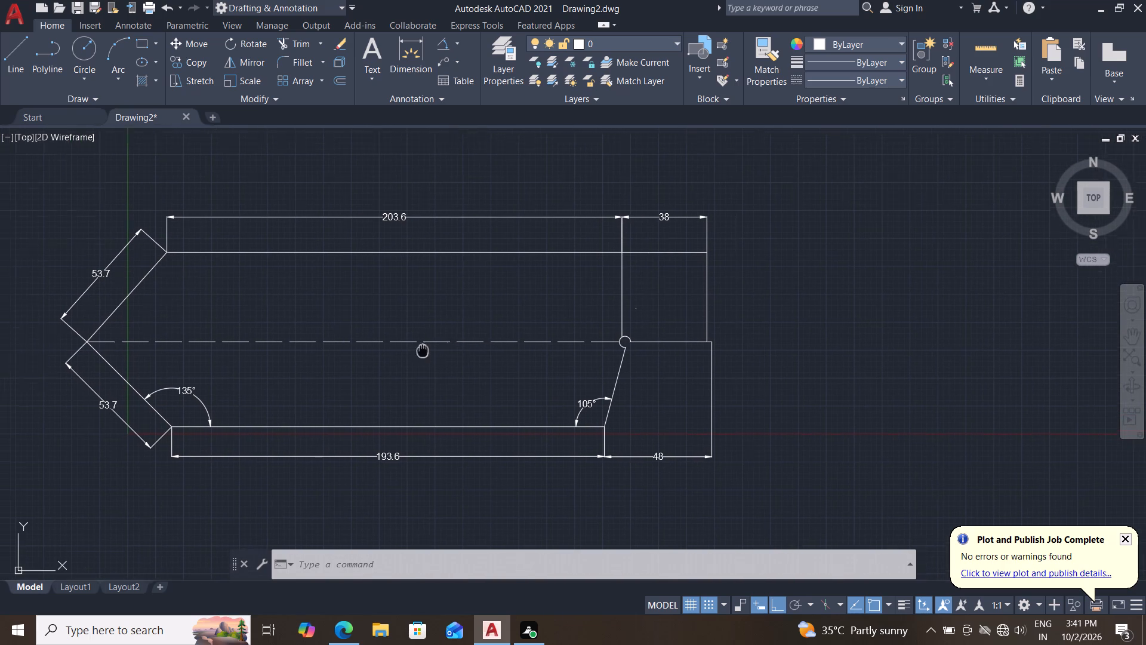
middle_drag(427, 352, 514, 363)
scroll(839, 343, up, 1)
scroll(839, 346, down, 1)
scroll(837, 350, up, 1)
scroll(763, 366, up, 2)
scroll(803, 346, down, 2)
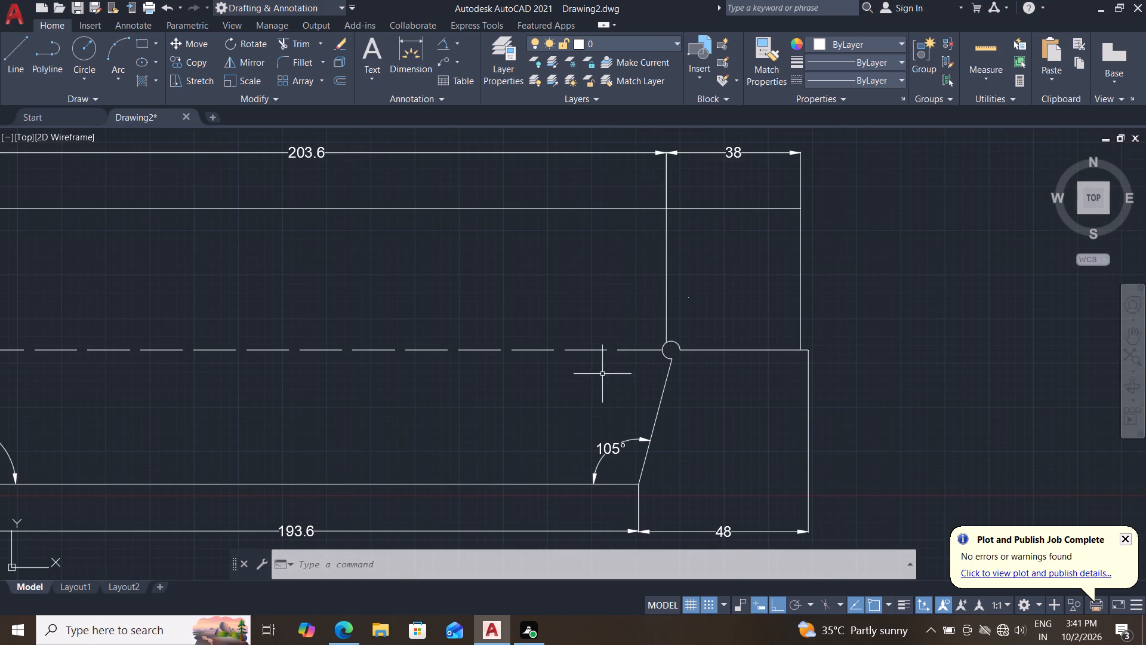
middle_drag(594, 374, 646, 362)
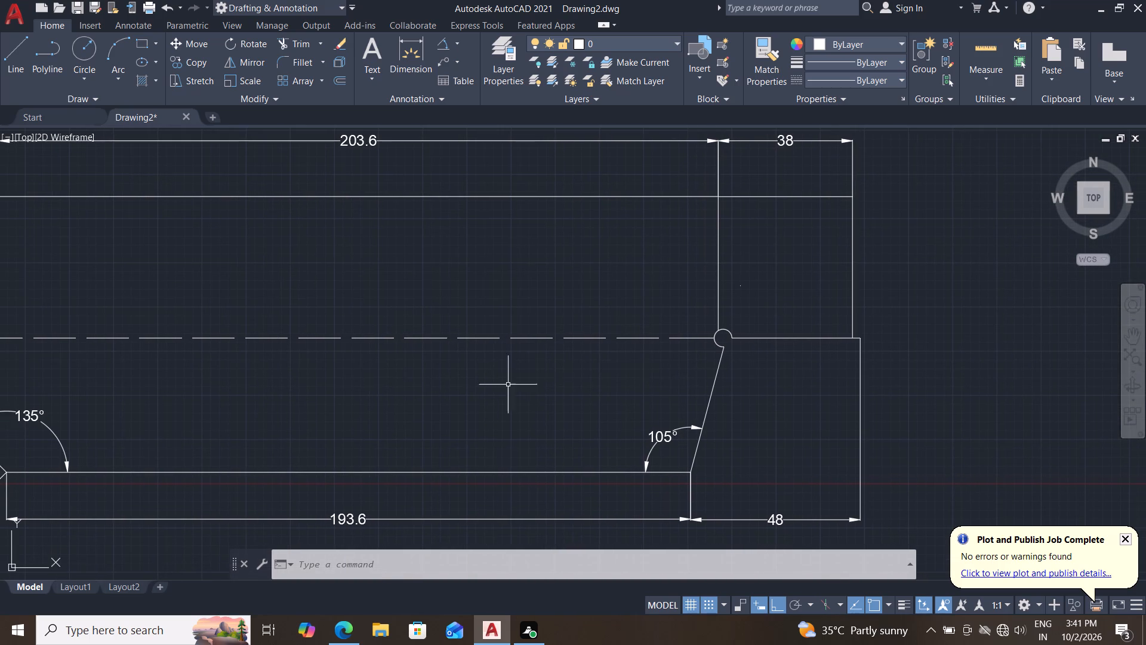
middle_drag(454, 403, 604, 394)
scroll(433, 361, down, 1)
scroll(433, 361, up, 1)
scroll(432, 361, down, 2)
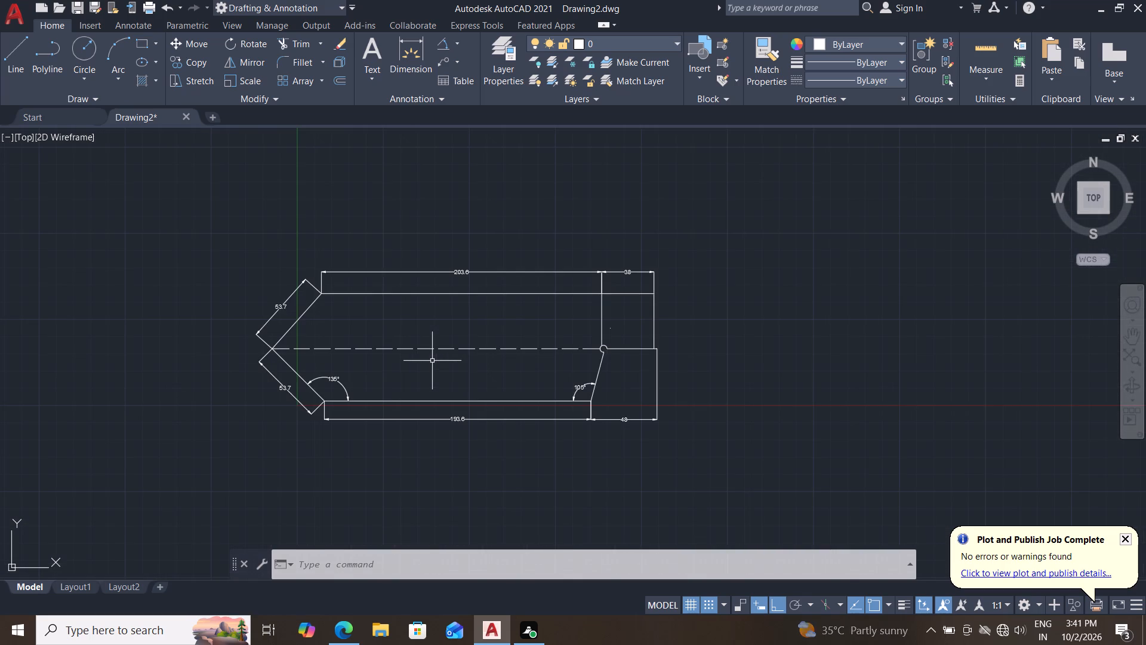
scroll(691, 353, up, 2)
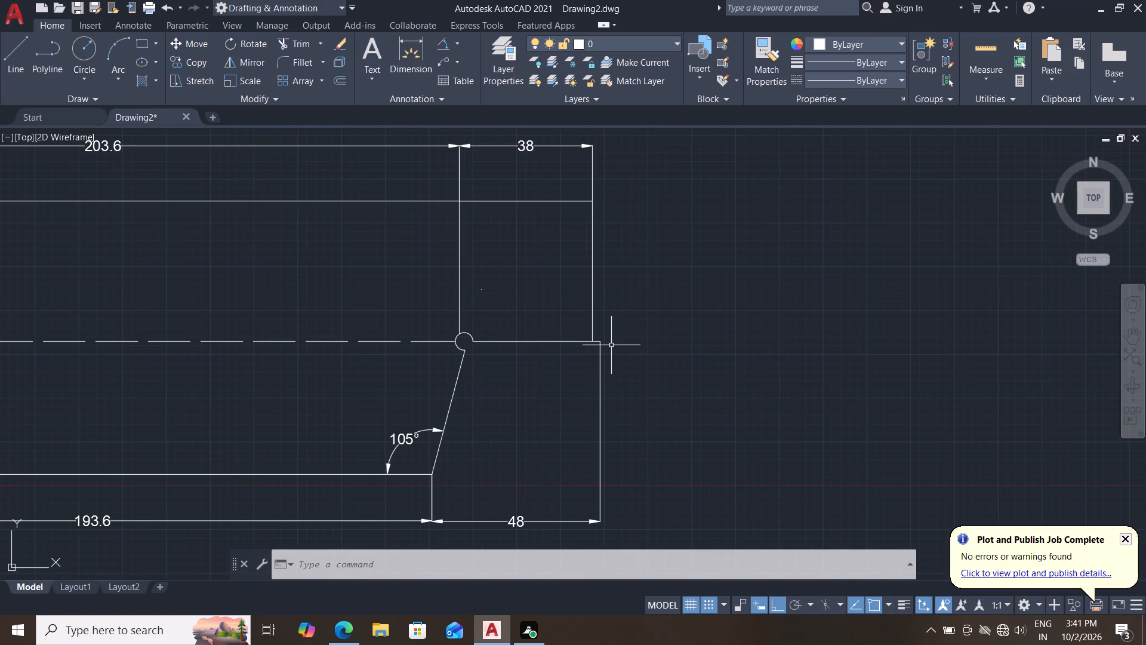
scroll(380, 352, down, 2)
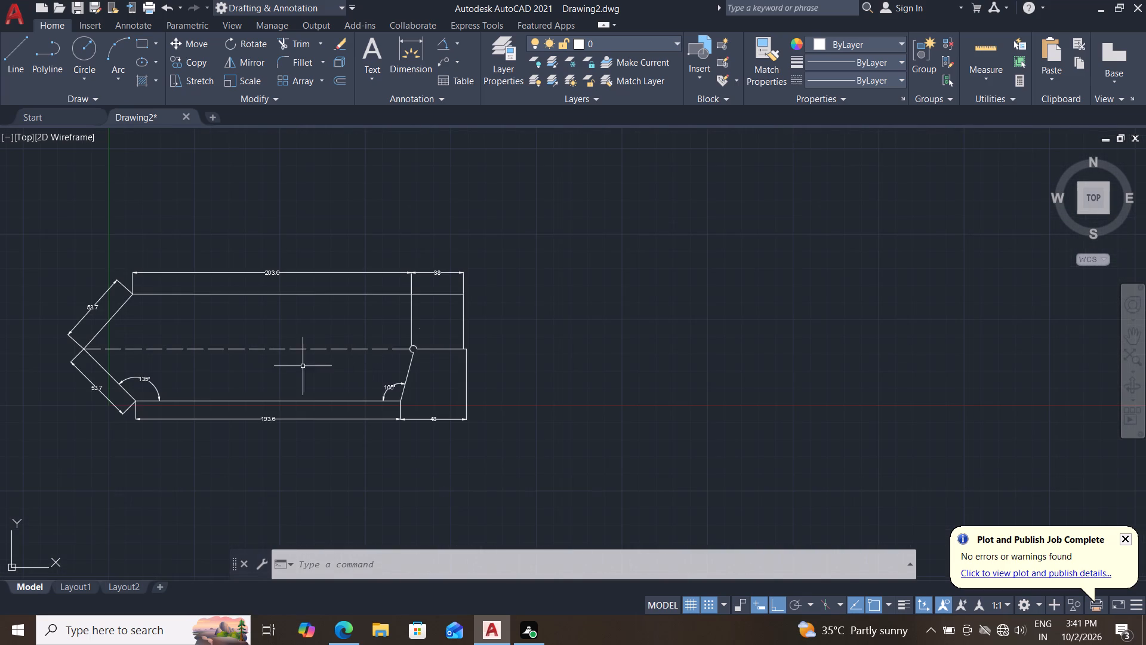
middle_drag(295, 371, 444, 376)
scroll(302, 345, up, 1)
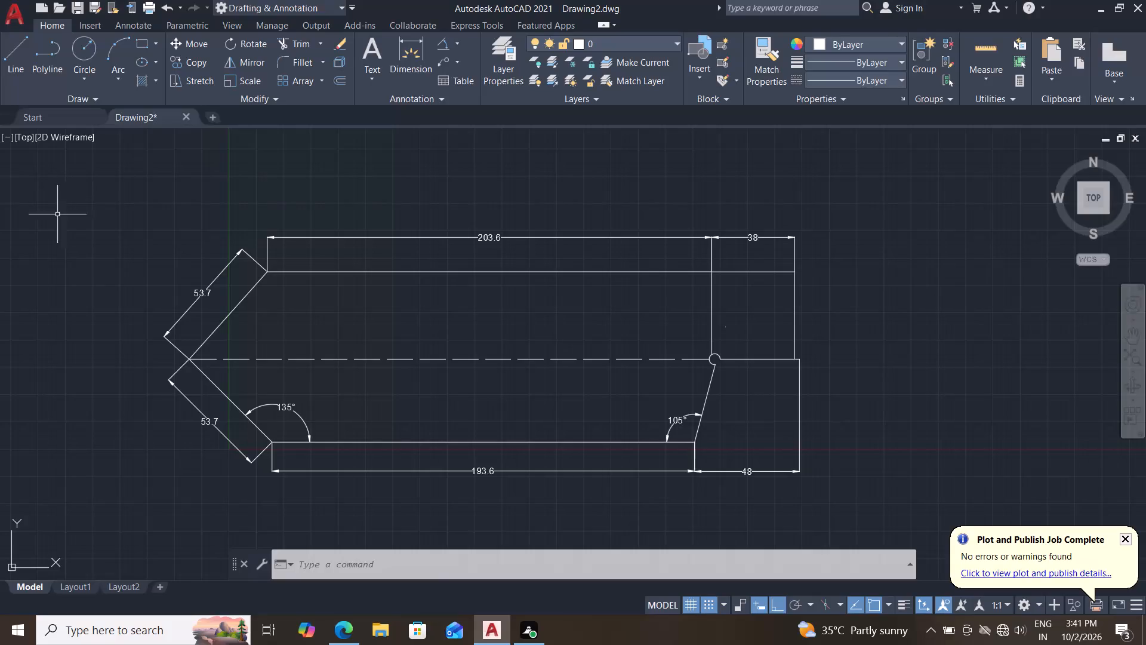
Draw a 65.4 mm line from the left vertex along the middle line, continuing vertically up to the top line.
click(12, 53)
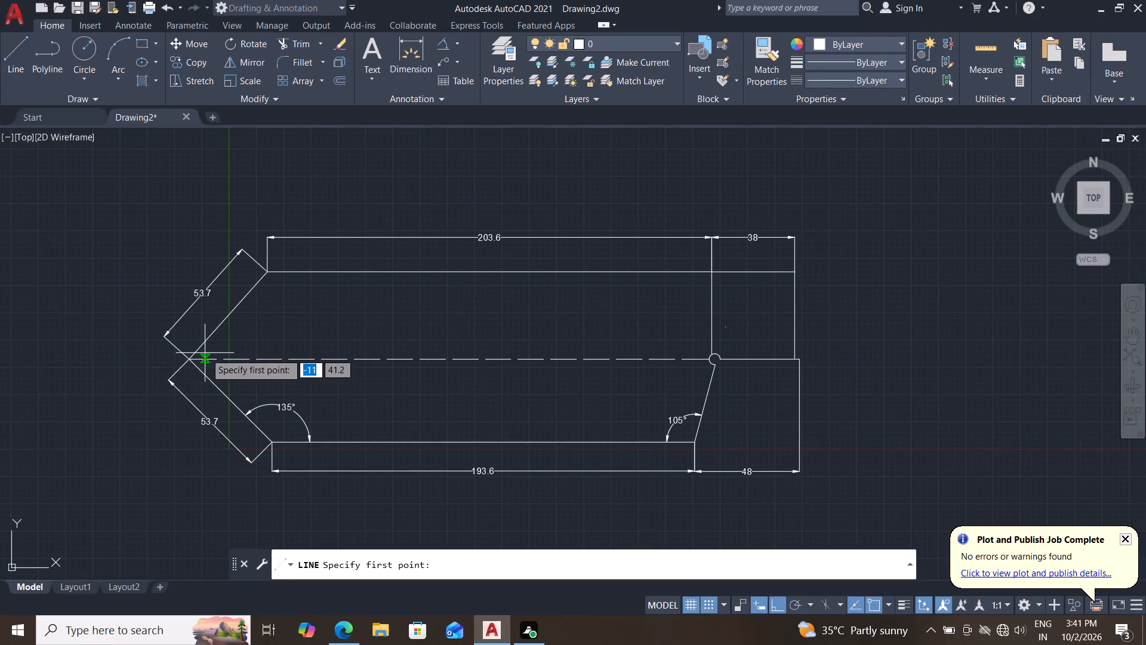
click(188, 362)
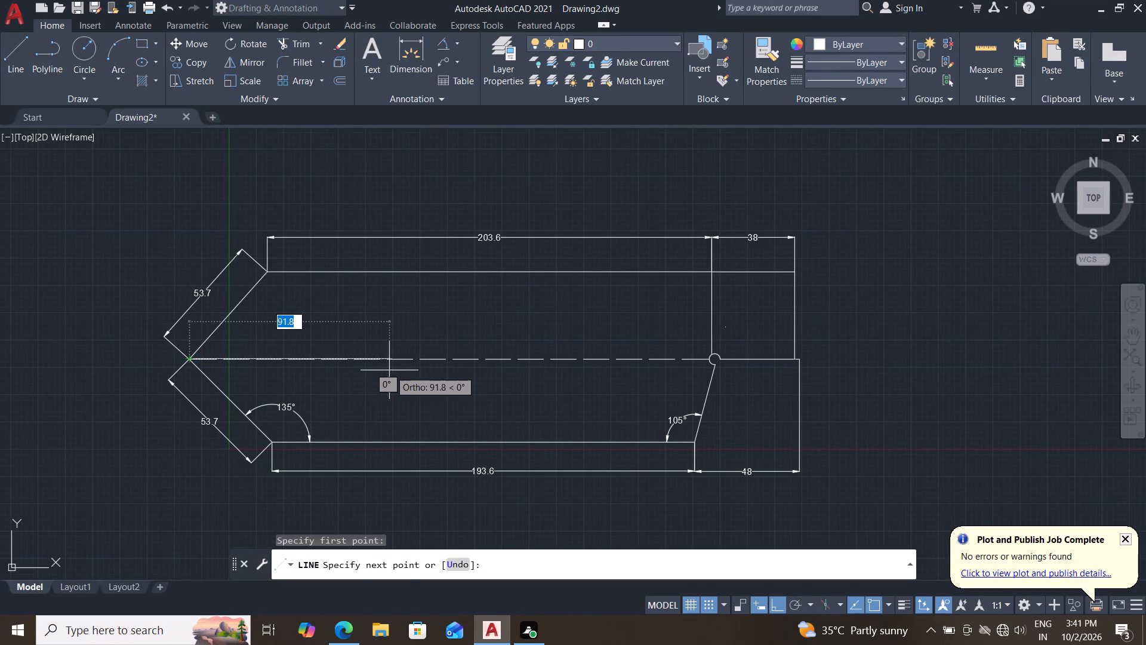
key(6)
text(5.4)
key(Return)
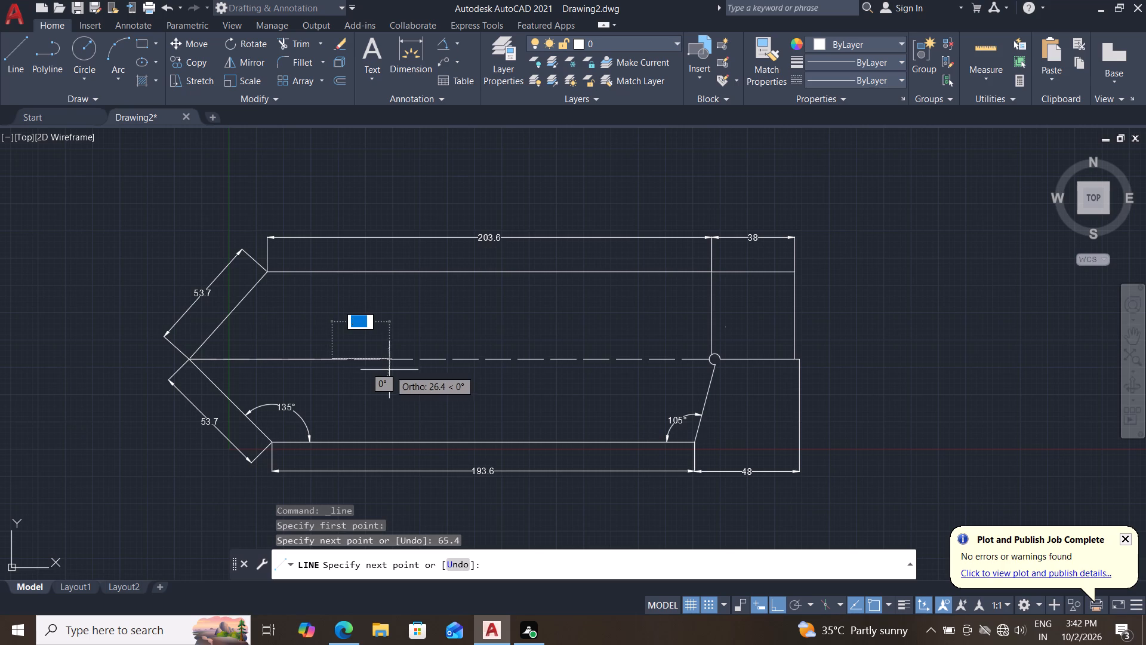
click(335, 266)
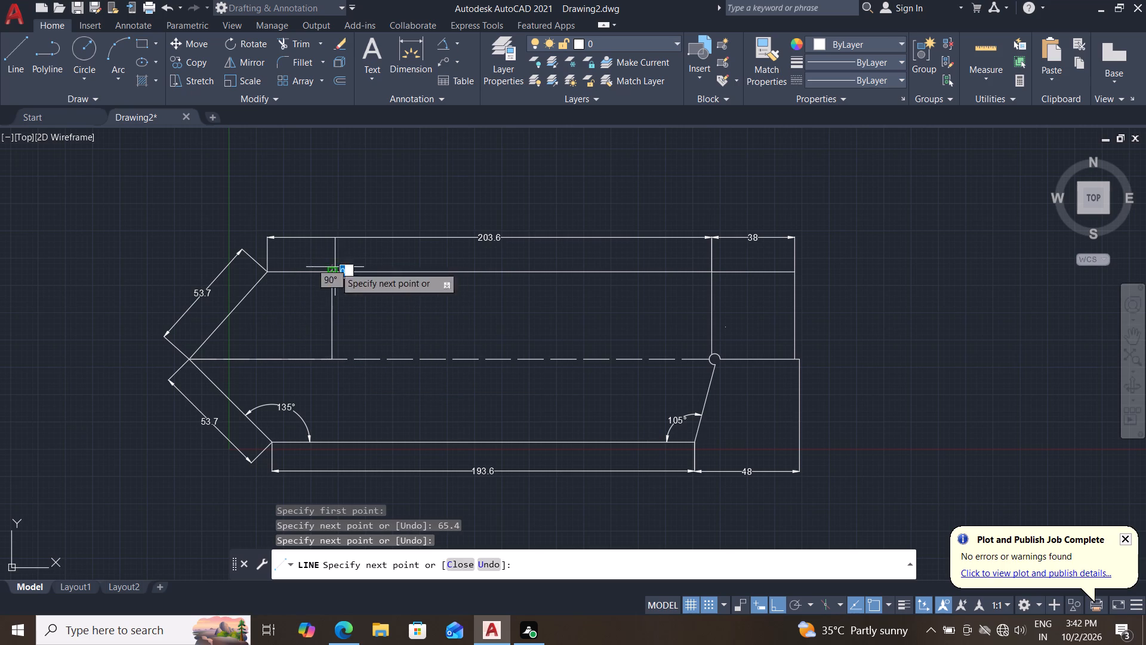
key(Escape)
key(Escape)
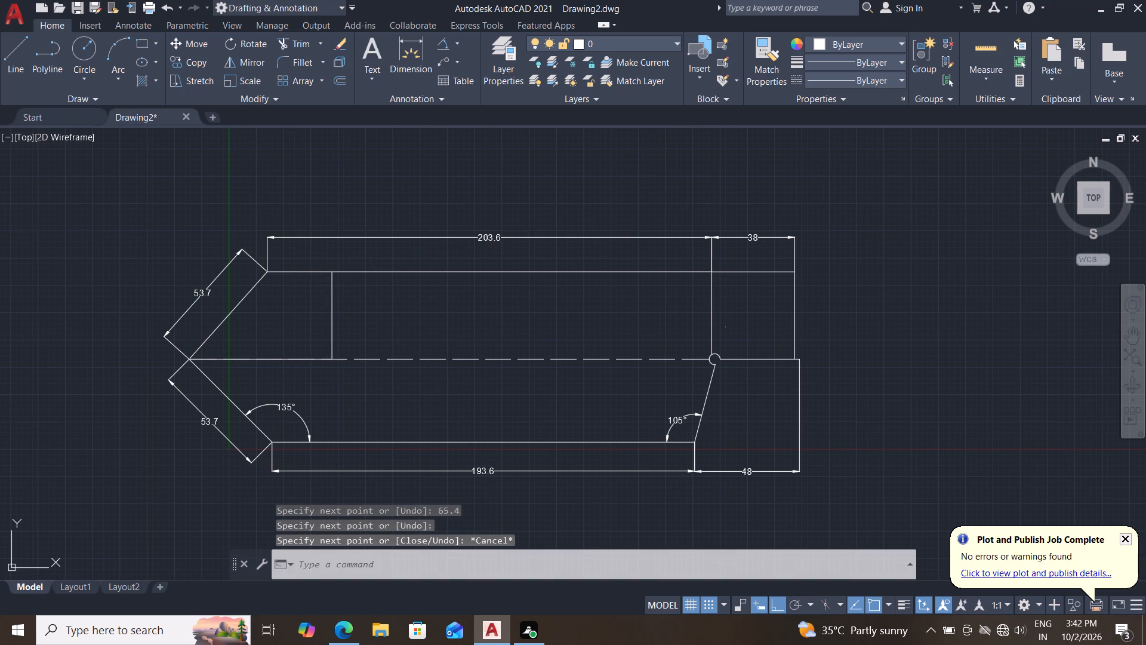
Draw a 20 mm vertical construction line downward from the top end of the vertical helper line.
click(8, 48)
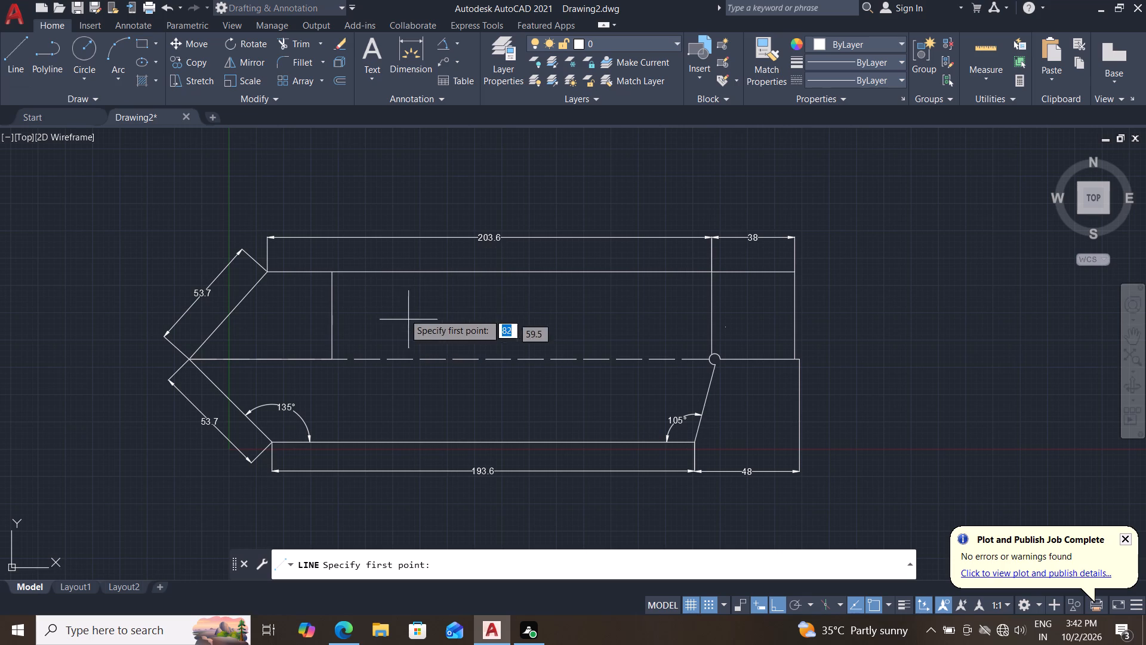
click(334, 276)
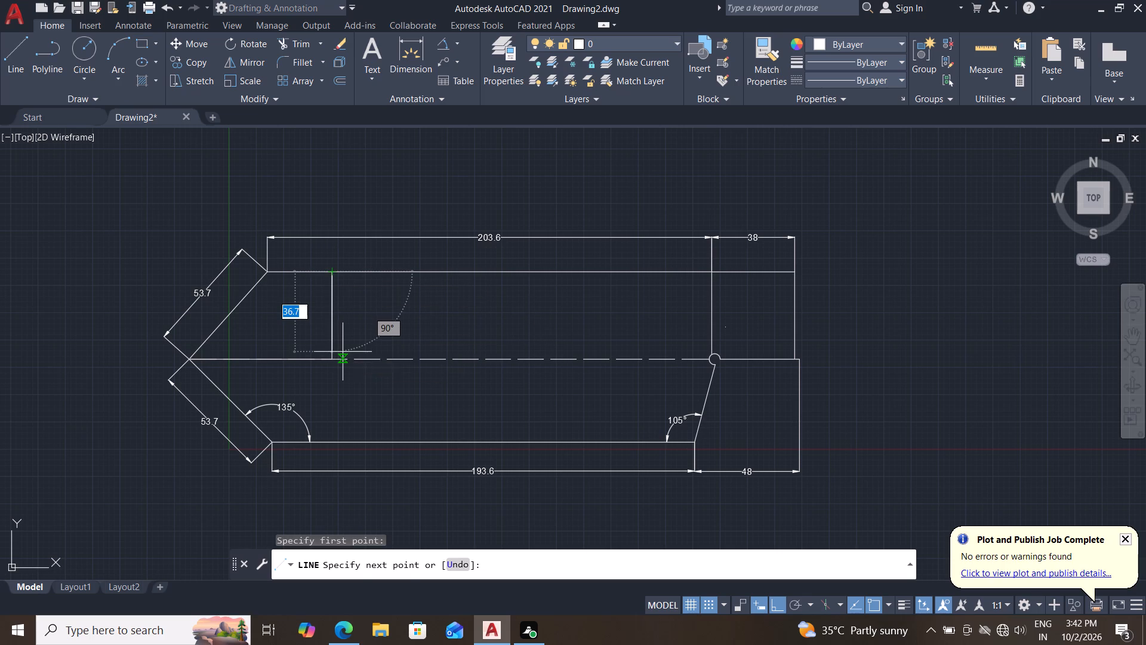
text(20)
key(Return)
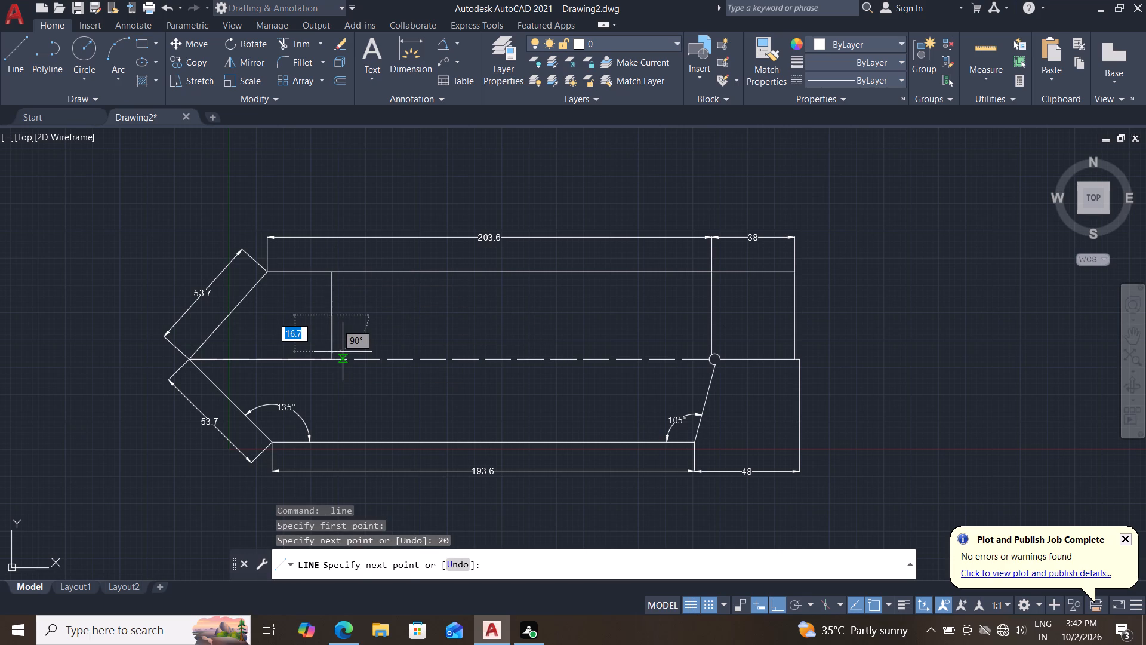
key(Escape)
Delete the 65.4 mm horizontal helper line and the full-height vertical helper line, keeping the 20 mm line.
drag(345, 334, 329, 336)
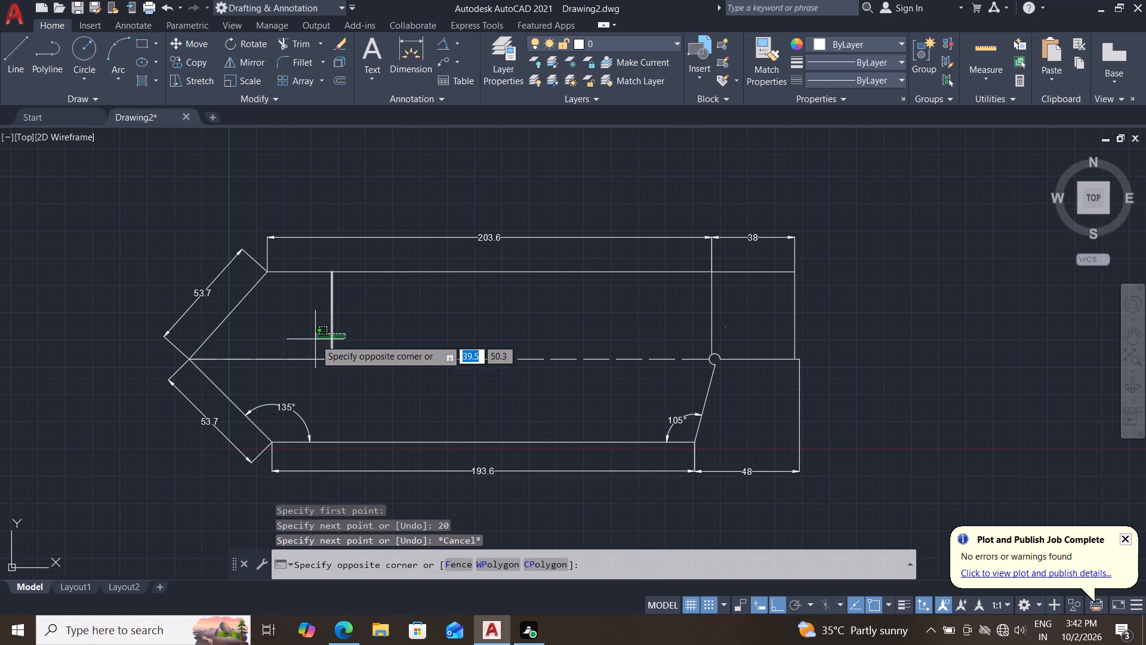
click(315, 339)
click(273, 358)
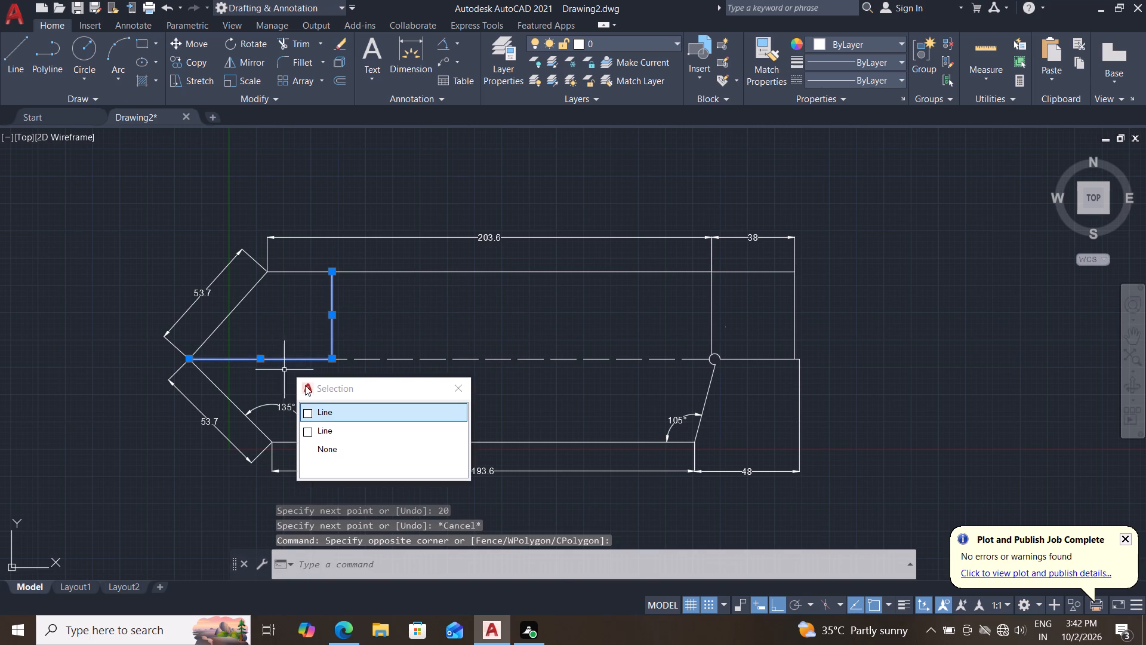
click(332, 411)
key(Delete)
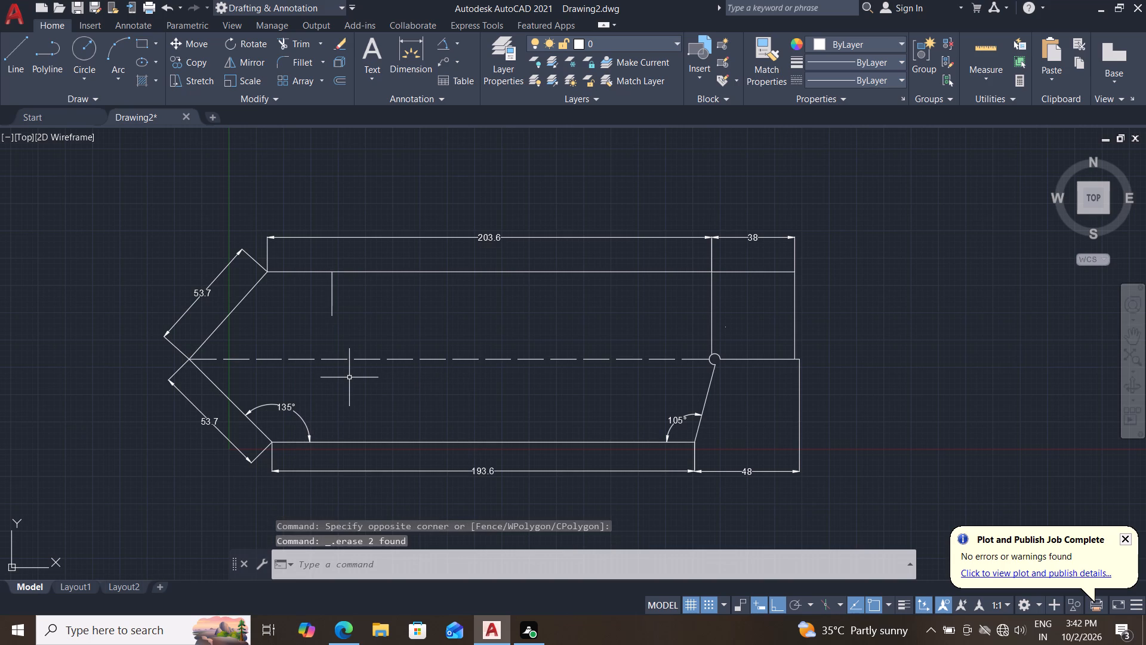
Draw a circle of radius 2.5 mm centred on the lower end of the 20 mm construction line.
click(87, 51)
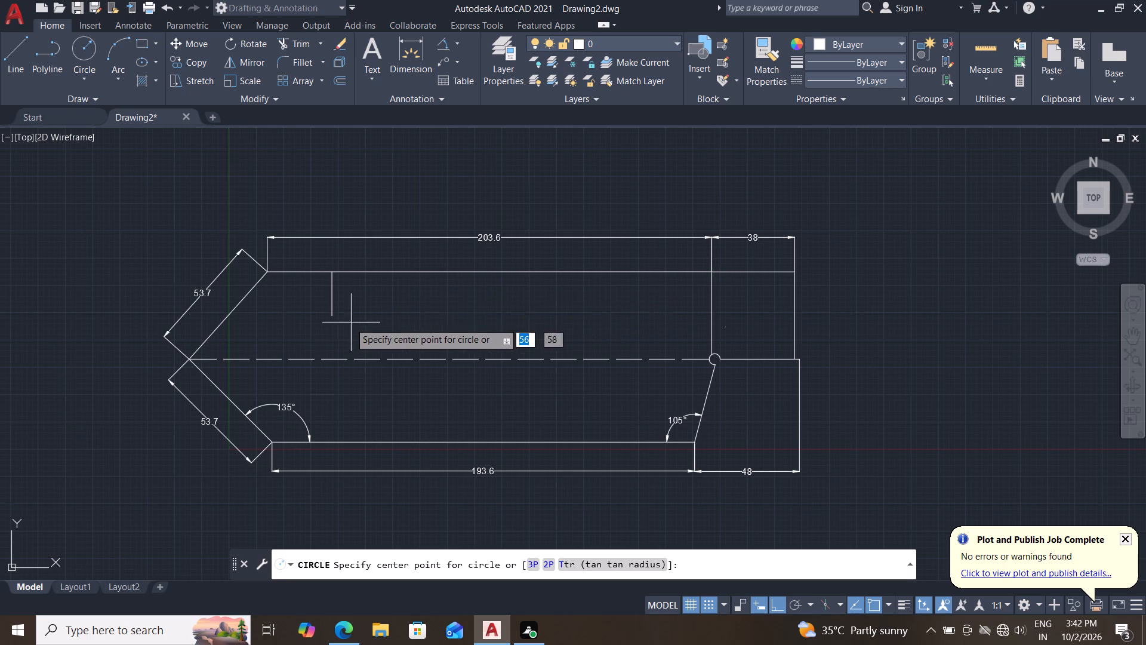
drag(335, 321, 342, 319)
text(2.5)
key(Return)
Delete the 20 mm construction line between the top line and the new circle.
drag(339, 290, 334, 290)
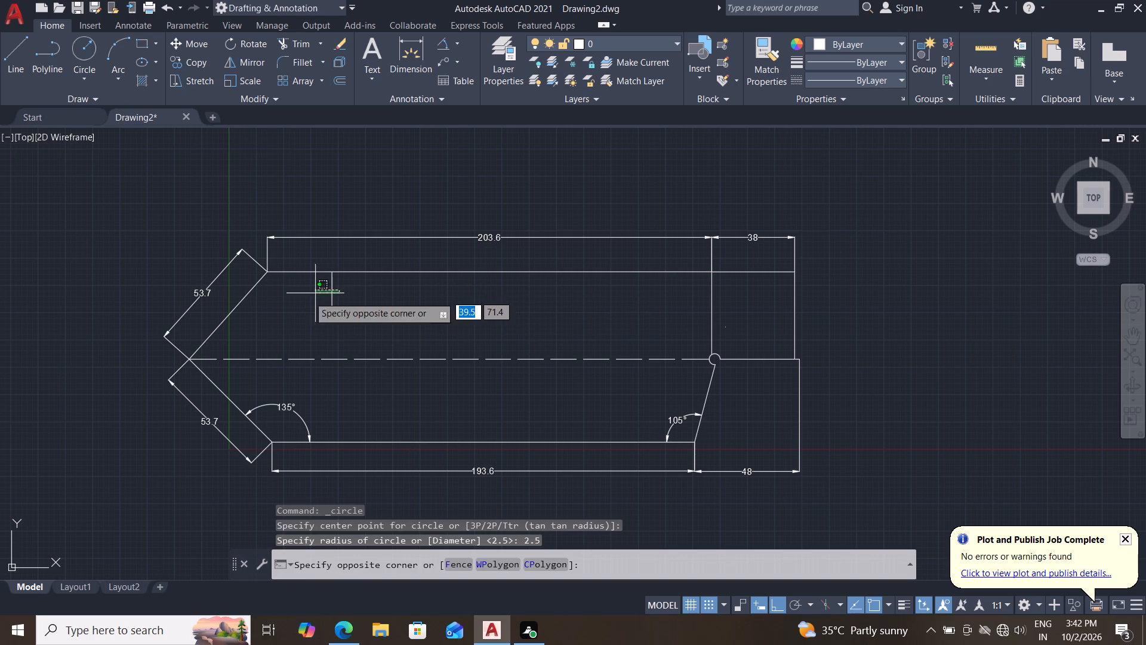
click(304, 298)
key(Delete)
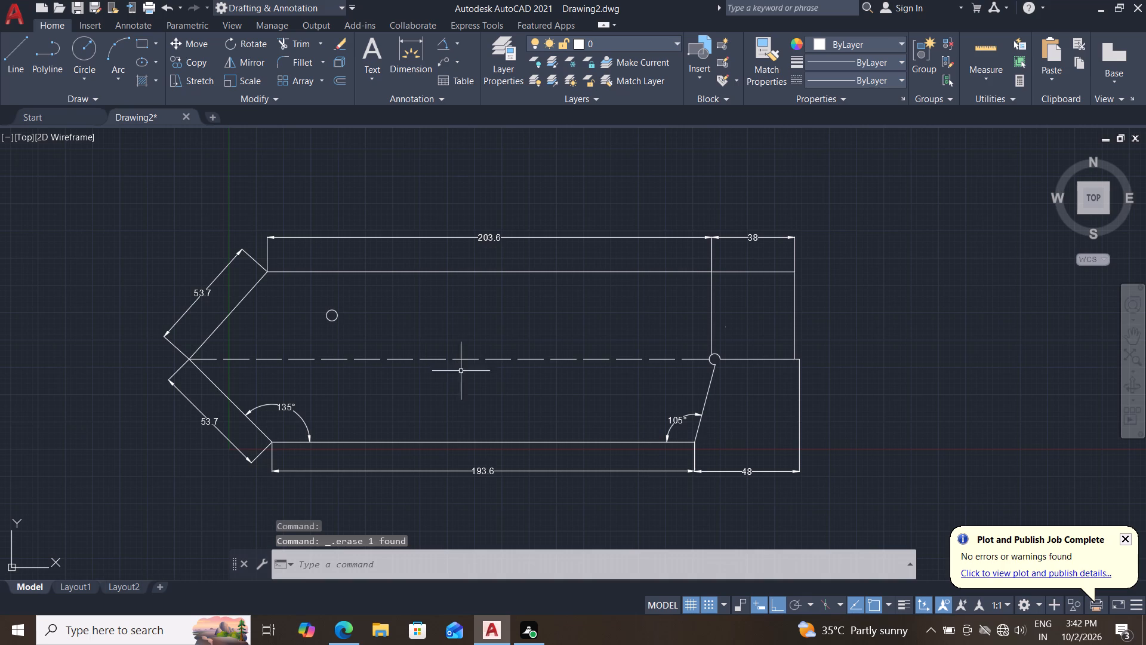
Examine the profile's right end around the relief circle, the attached rectangle and the stepped corner.
middle_drag(573, 403, 569, 391)
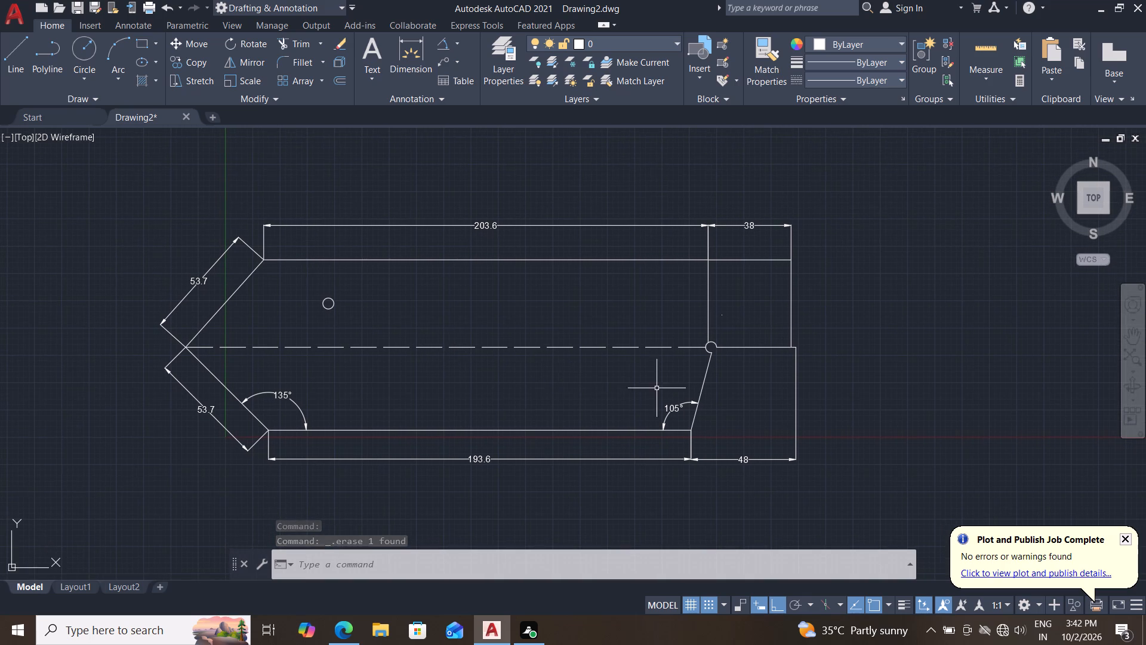
middle_drag(657, 388, 623, 389)
scroll(786, 366, up, 1)
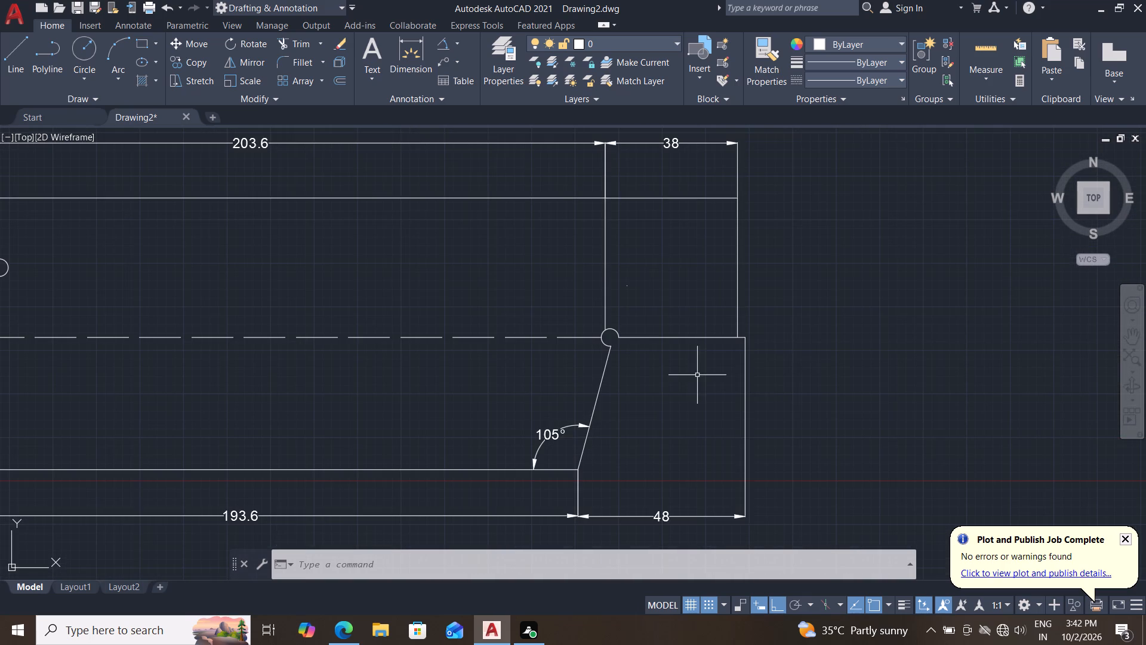
scroll(695, 375, down, 1)
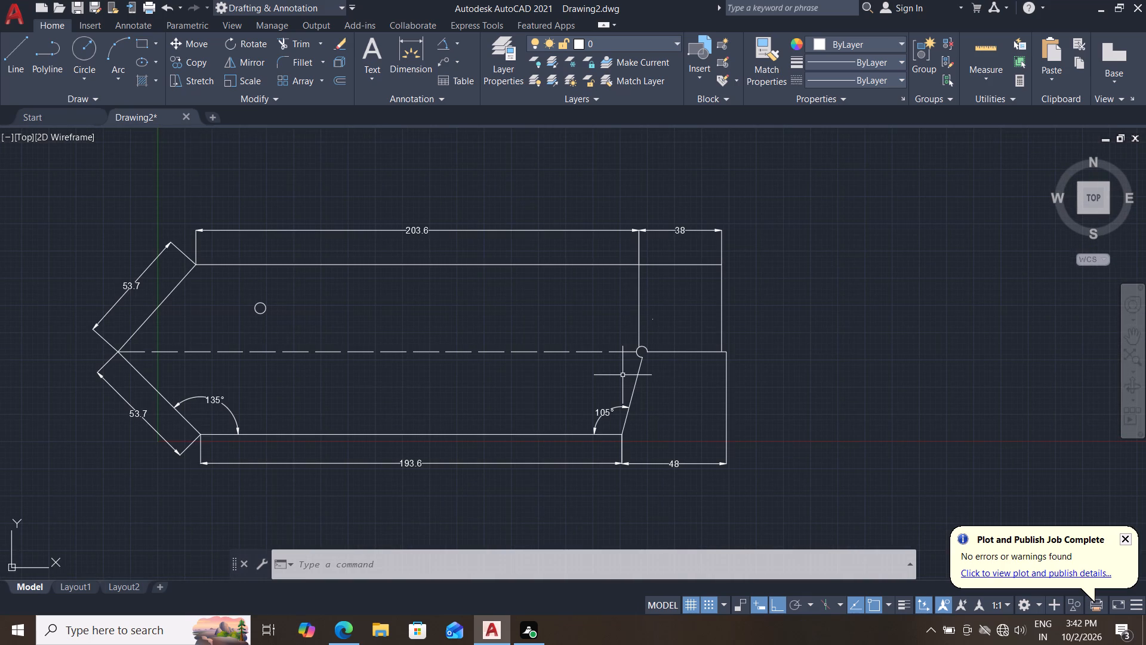
scroll(667, 370, up, 1)
scroll(667, 370, down, 1)
scroll(662, 374, up, 1)
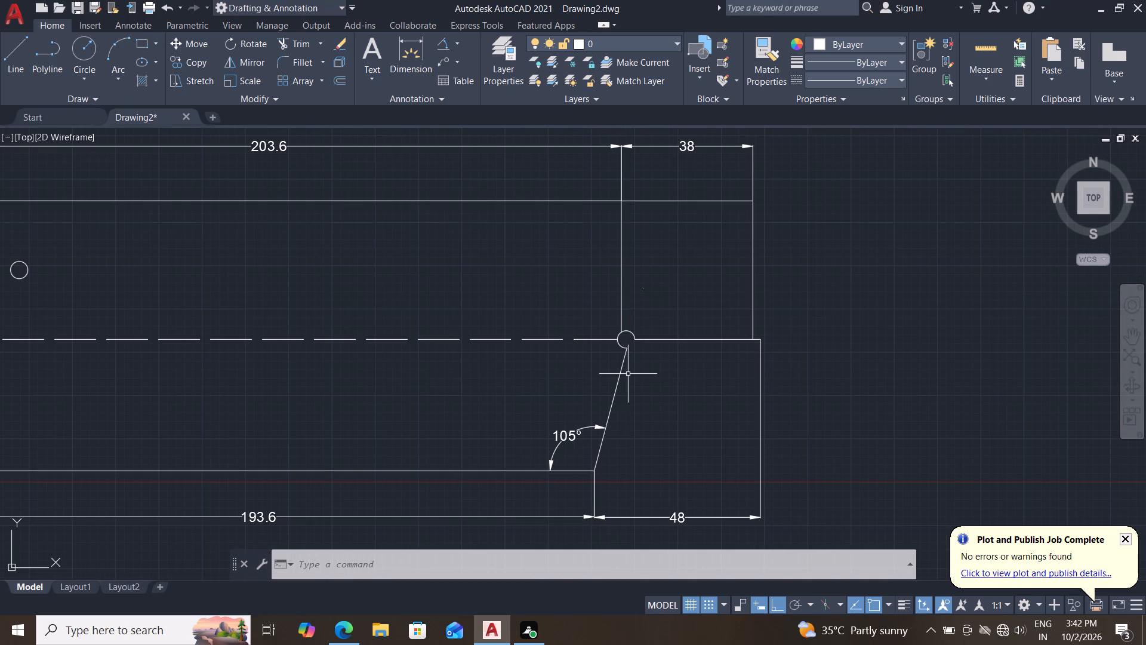
scroll(483, 379, down, 3)
scroll(489, 379, up, 3)
middle_drag(506, 371, 506, 406)
scroll(504, 406, down, 1)
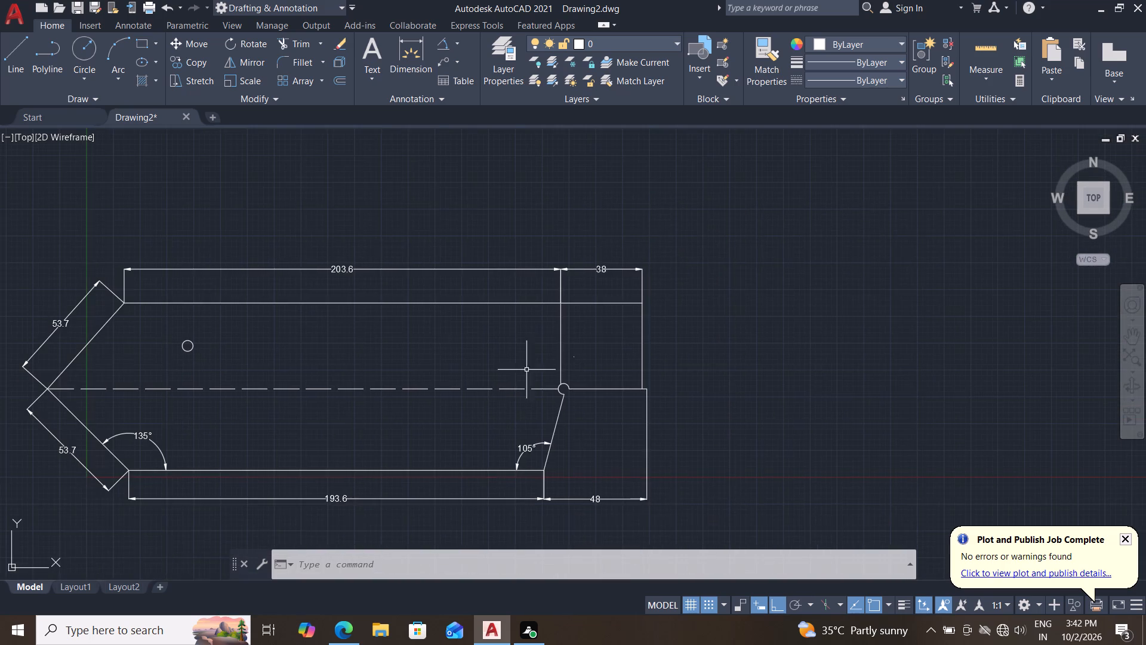
scroll(614, 337, up, 2)
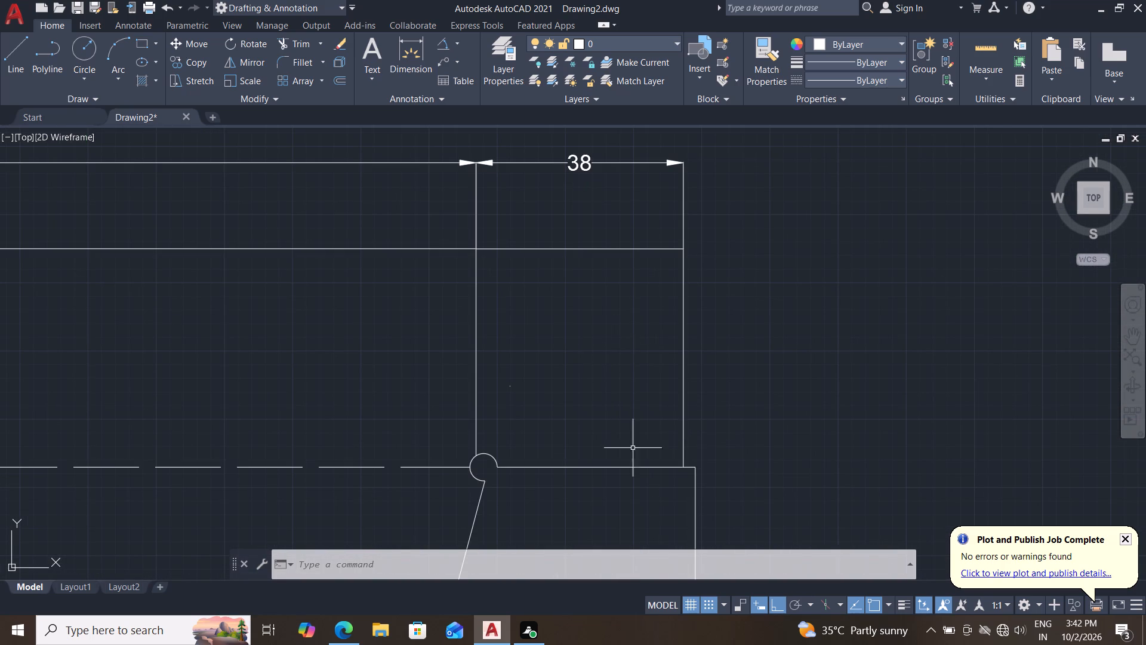
scroll(610, 417, down, 2)
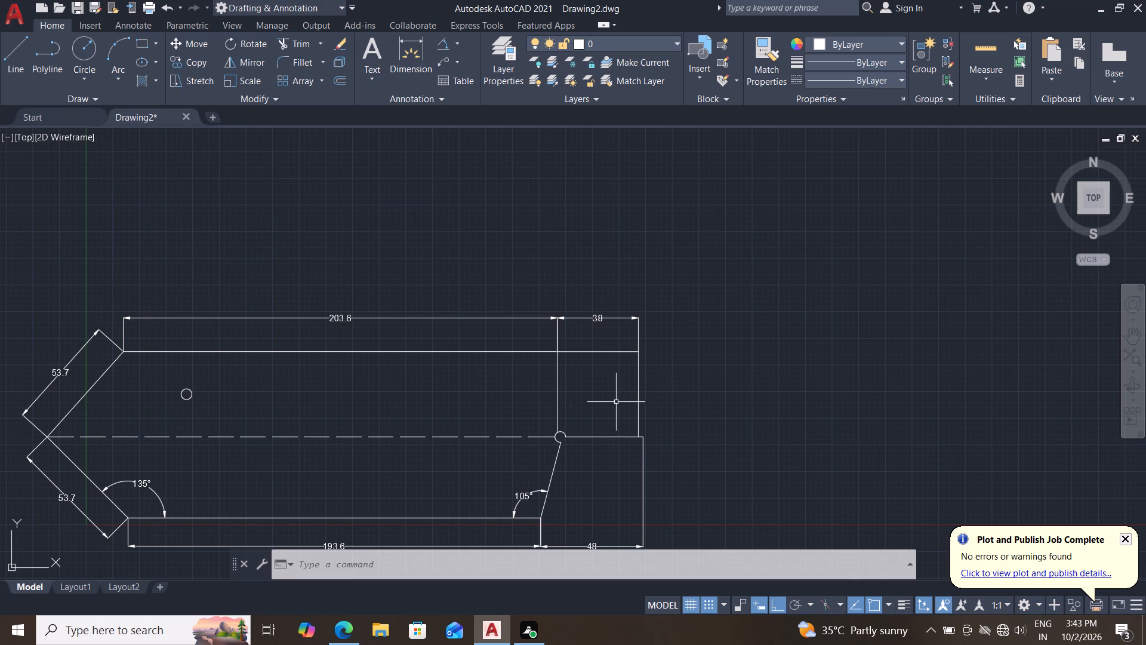
Draw a 2.5 mm radius circle in the upper-right rectangle, its centre tracked 20 mm down and 20 mm left from the top-right corner.
key(c)
key(Return)
text(tk)
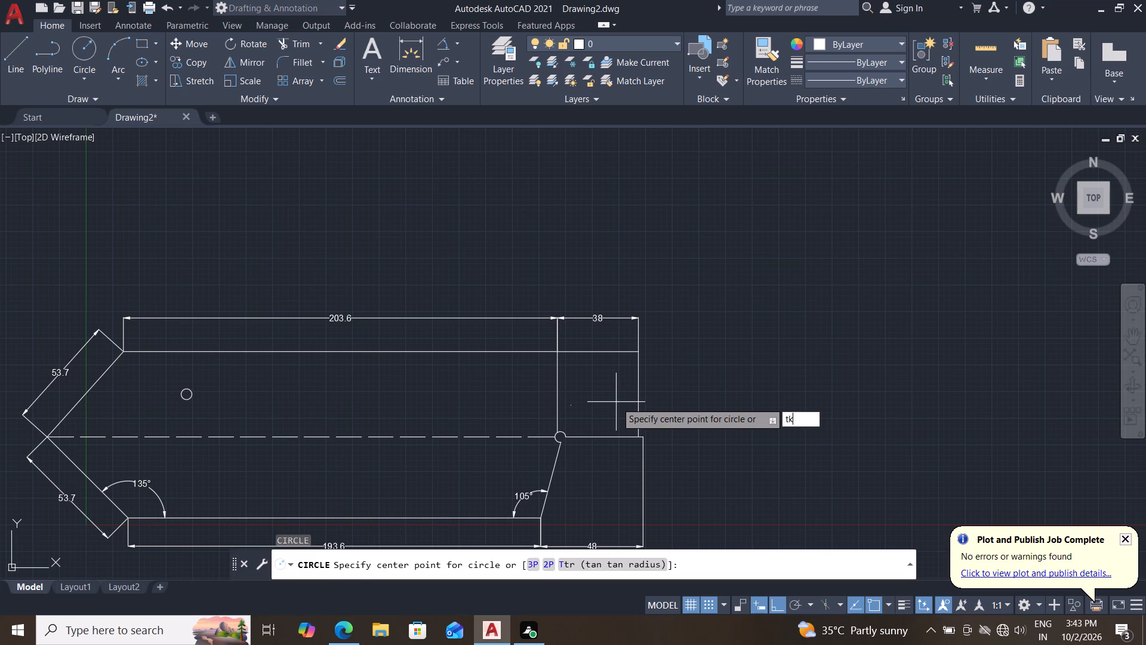
key(Return)
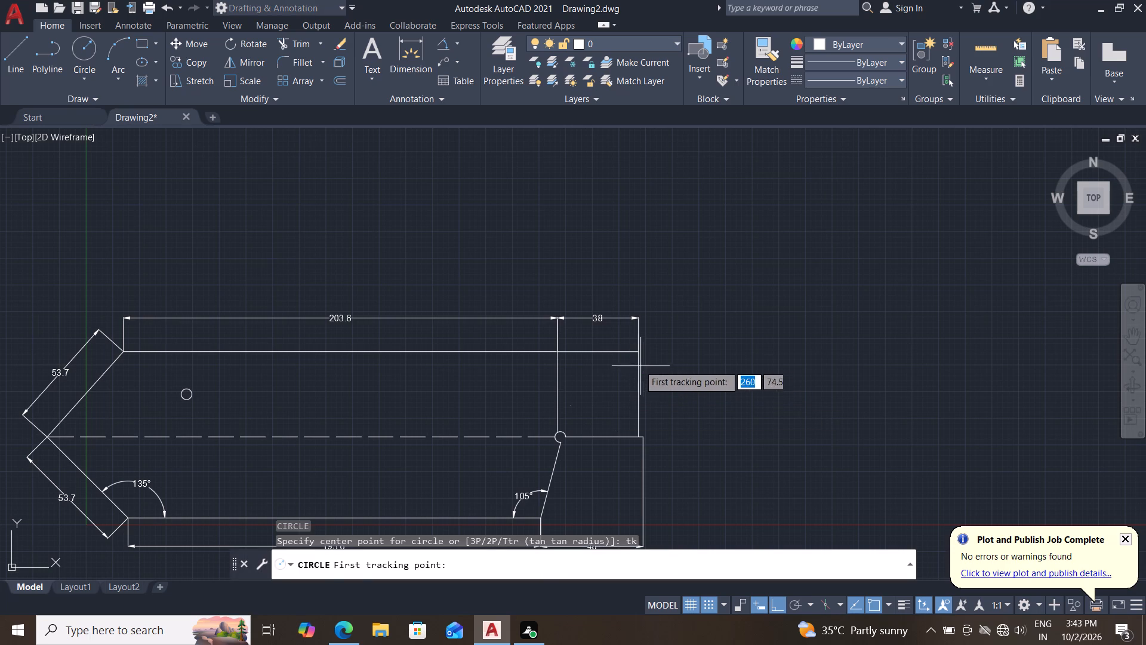
click(637, 354)
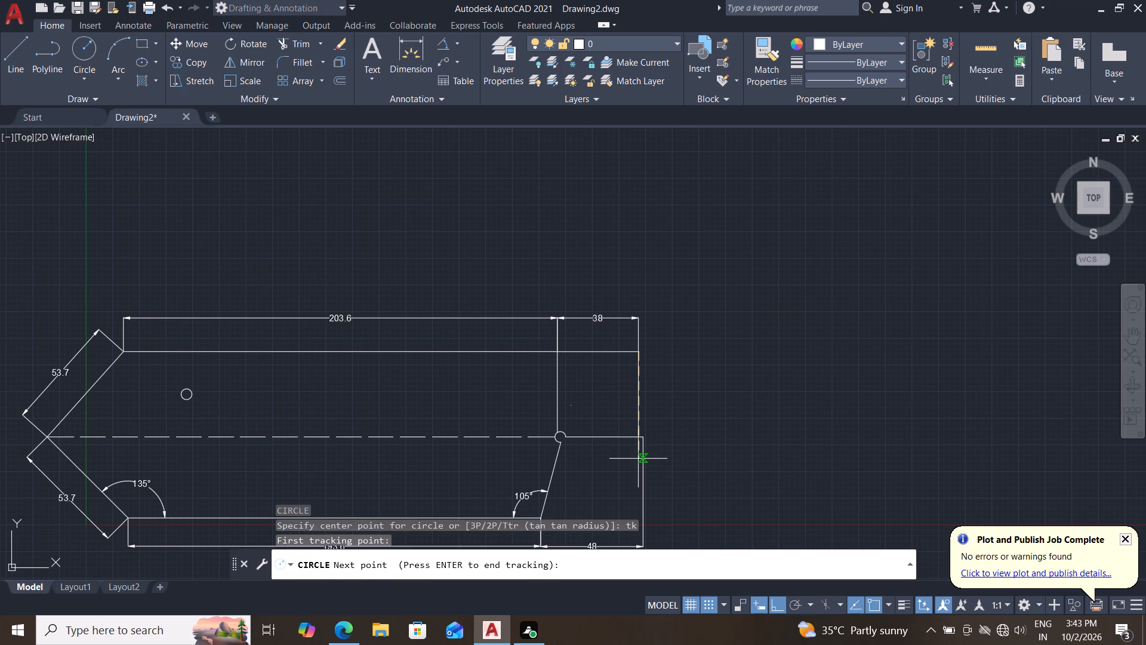
text(20)
key(Return)
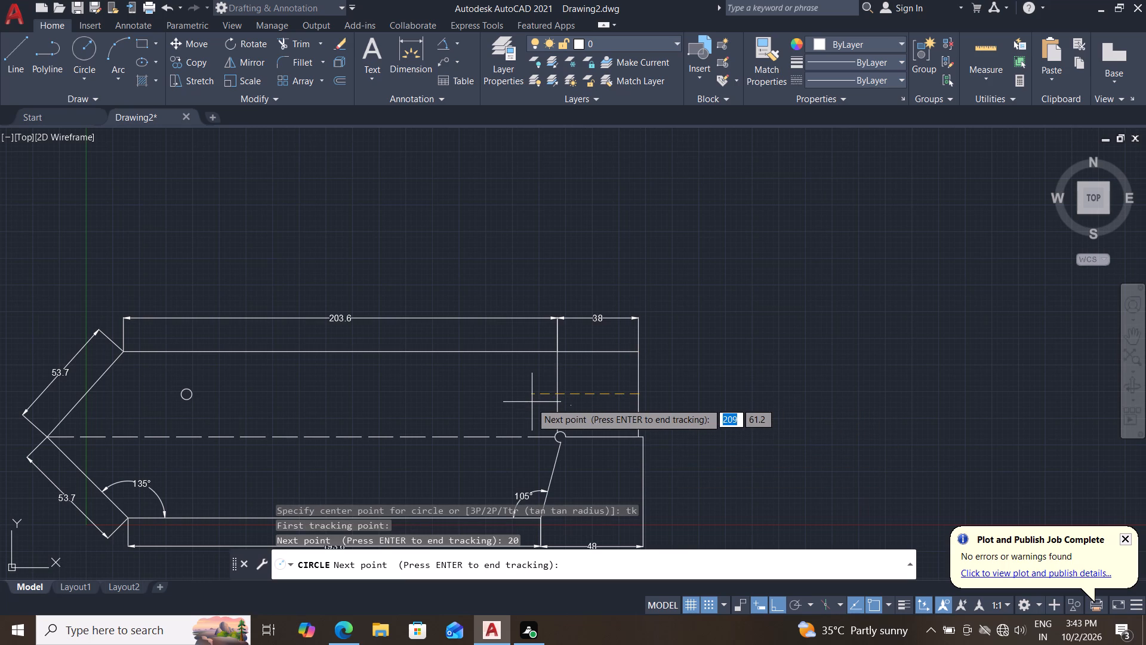
text(20)
key(Return)
key(Return)
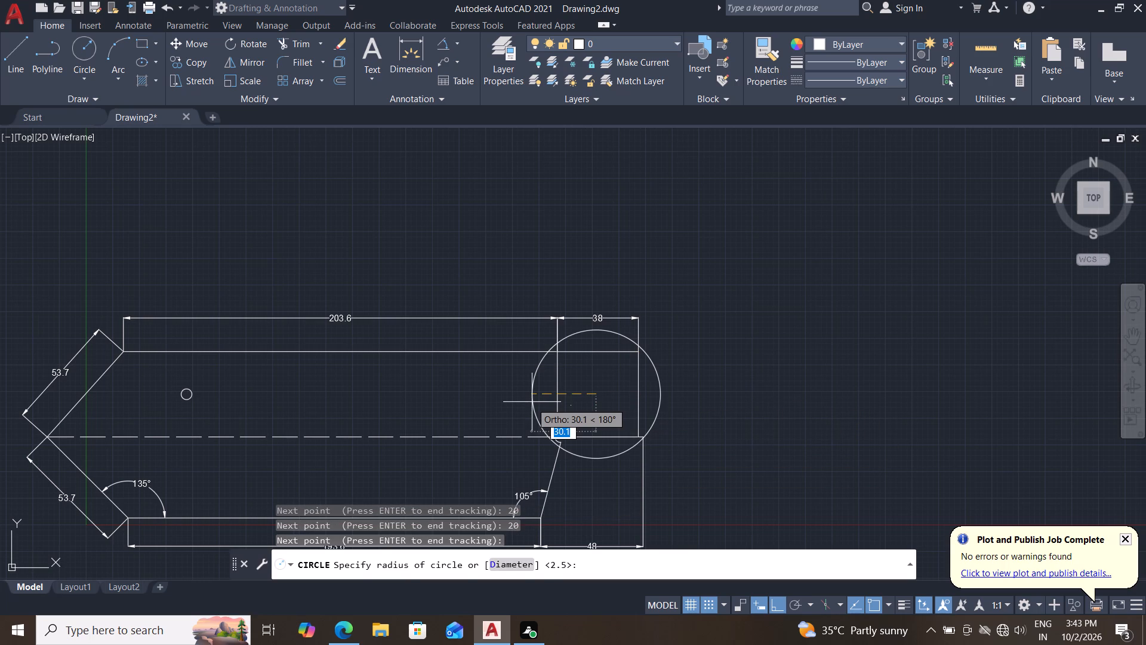
key(Return)
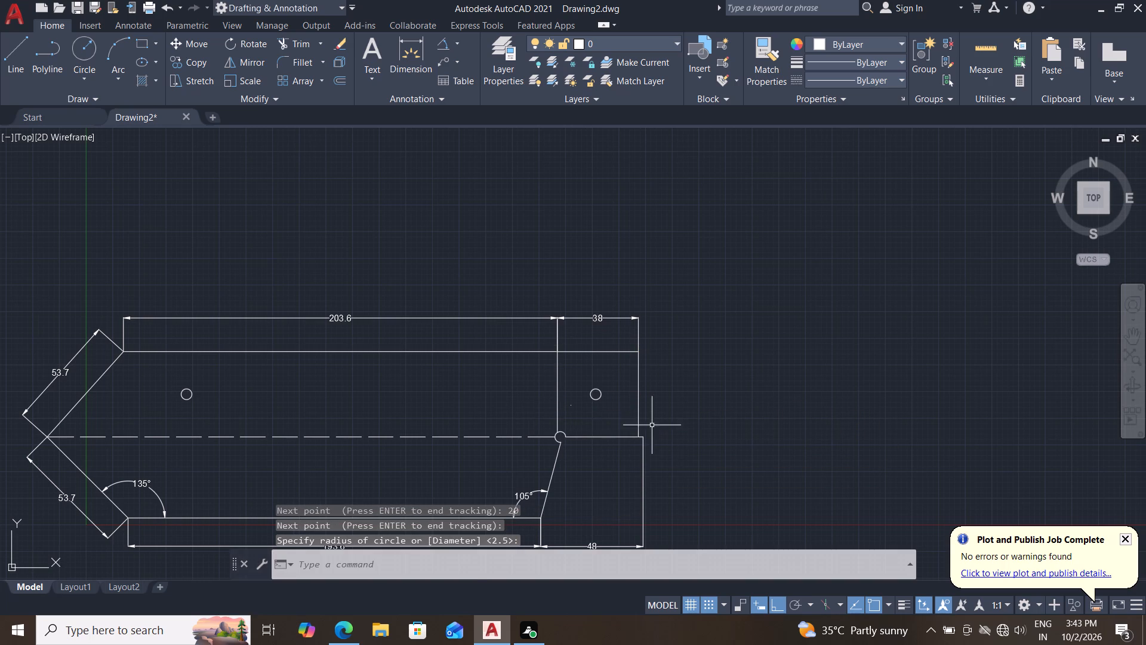
Trim the short middle-line stub that extends past the upper rectangle's right edge.
scroll(599, 408, up, 2)
scroll(610, 379, down, 2)
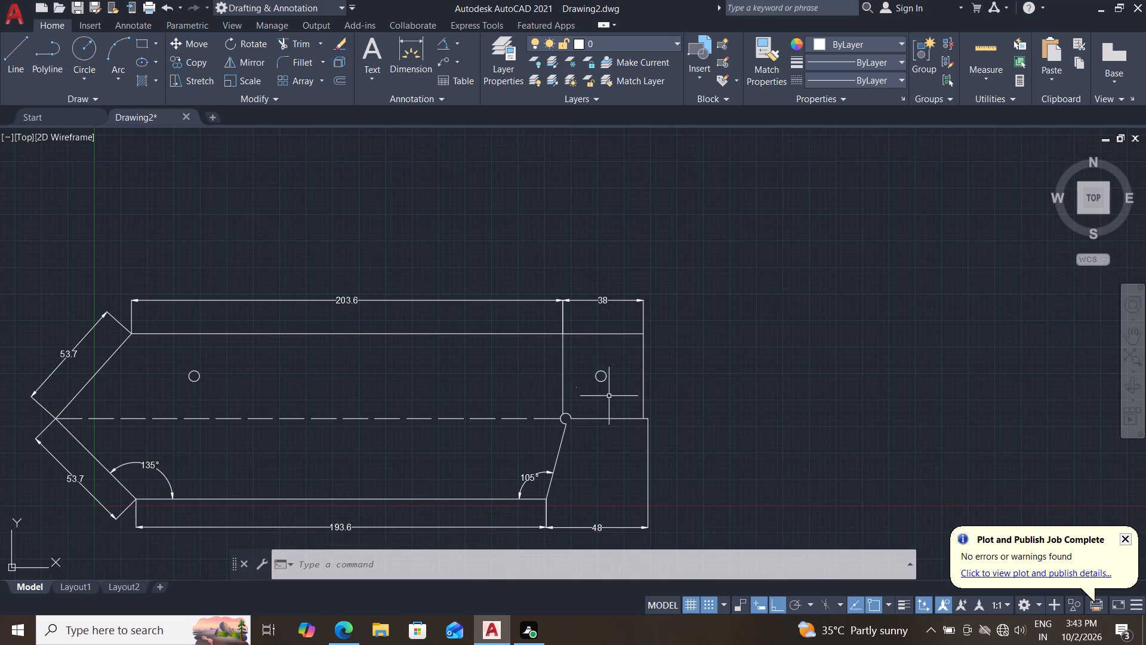
middle_drag(674, 417, 684, 400)
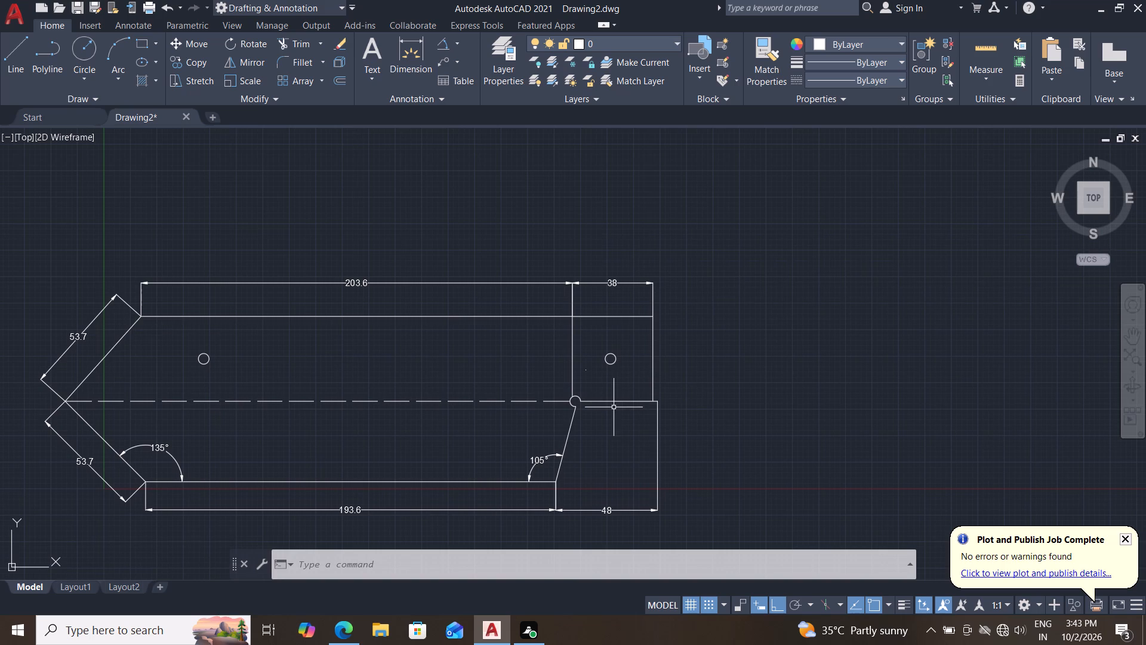
scroll(648, 404, up, 2)
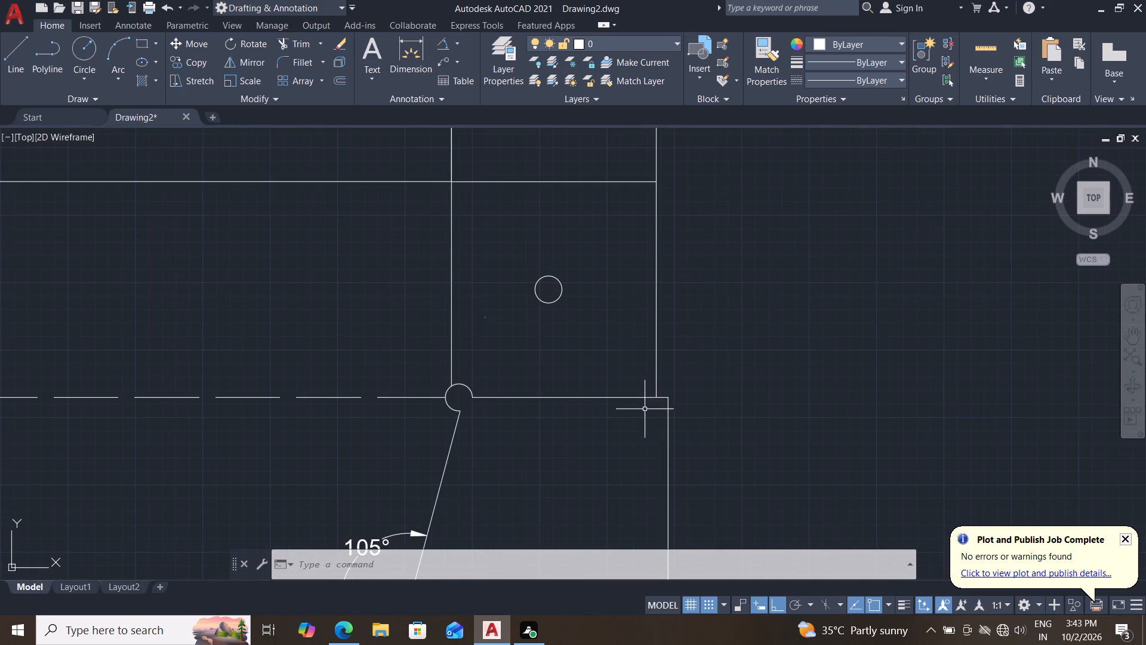
scroll(631, 419, down, 3)
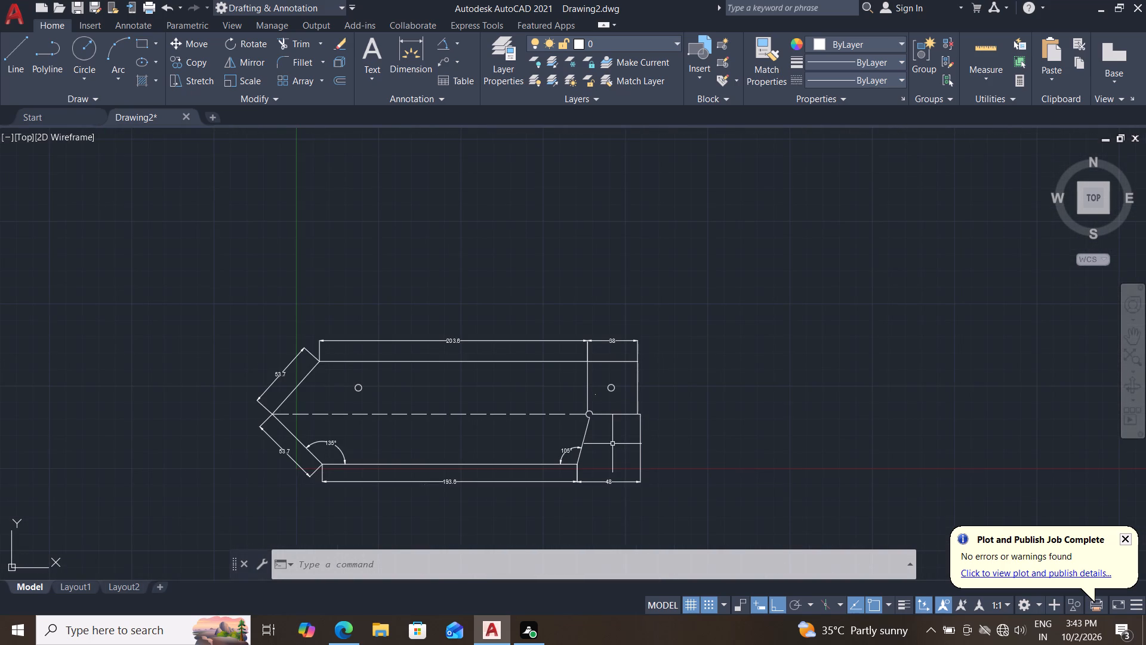
scroll(631, 444, up, 3)
middle_drag(630, 428, 615, 462)
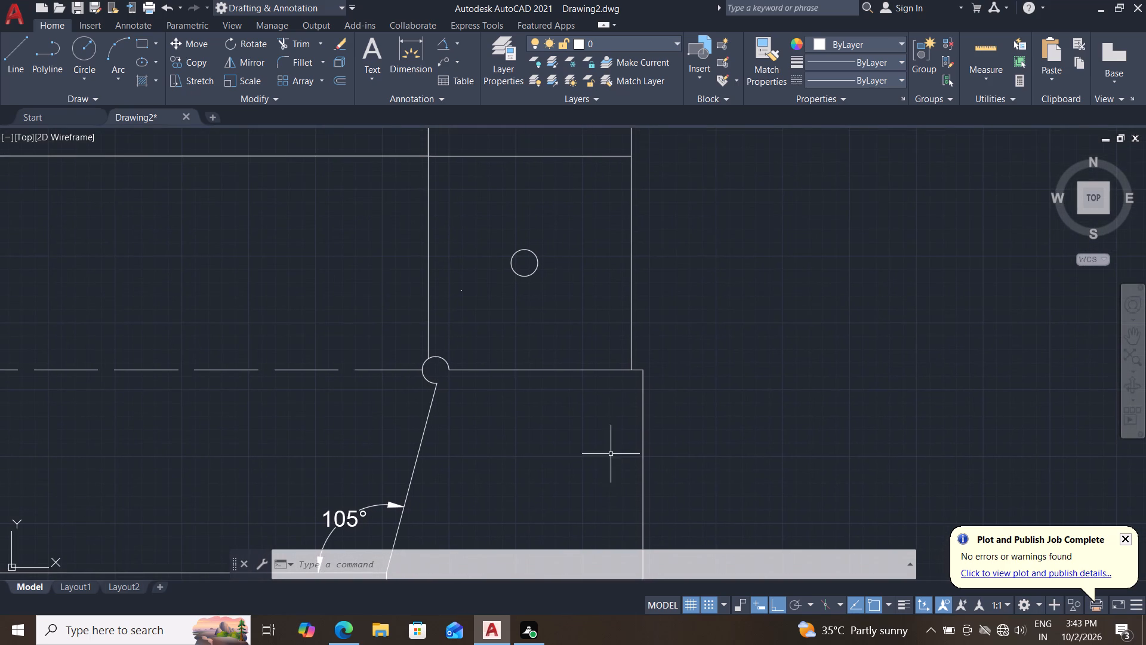
click(303, 43)
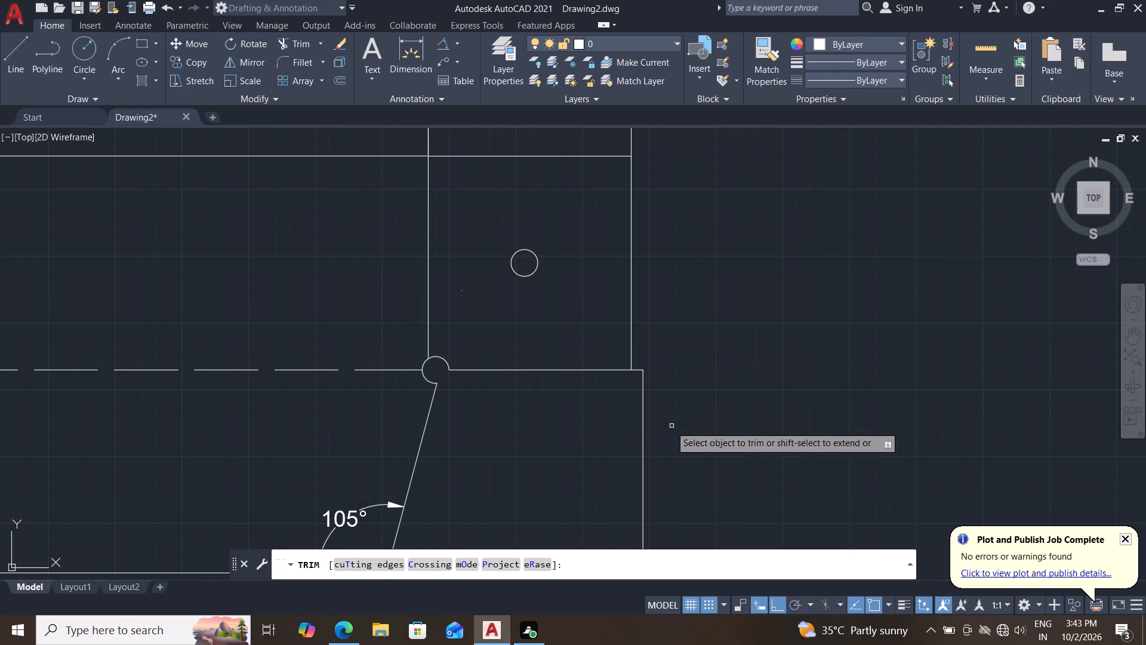
scroll(627, 394, up, 2)
drag(650, 360, 650, 309)
scroll(755, 310, down, 3)
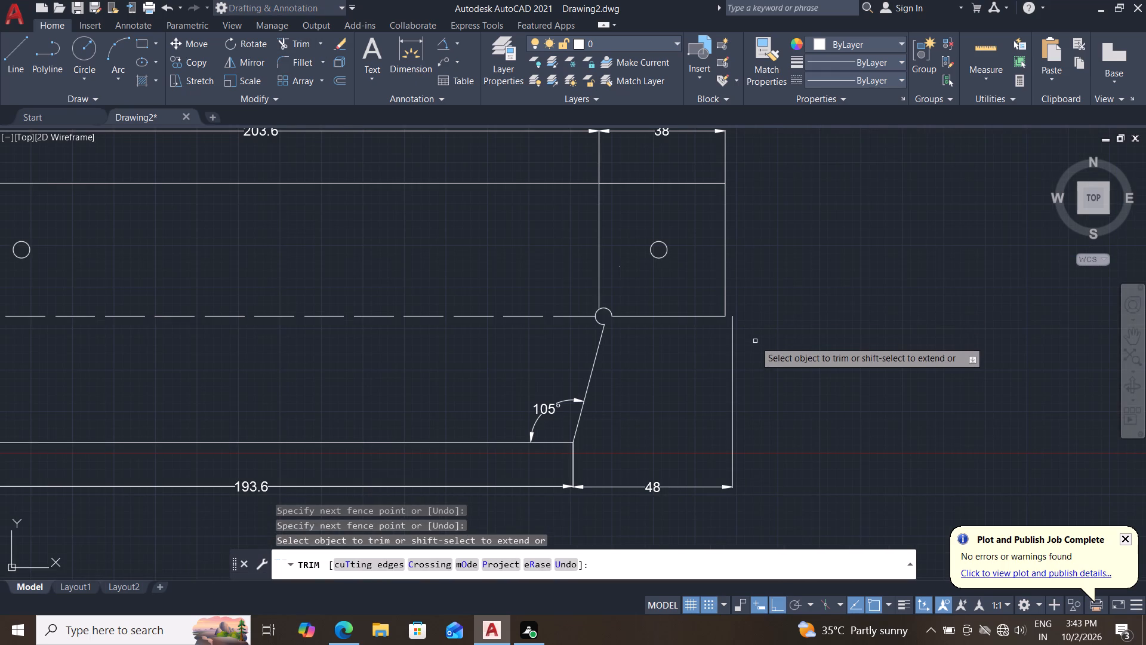
key(Escape)
key(Escape)
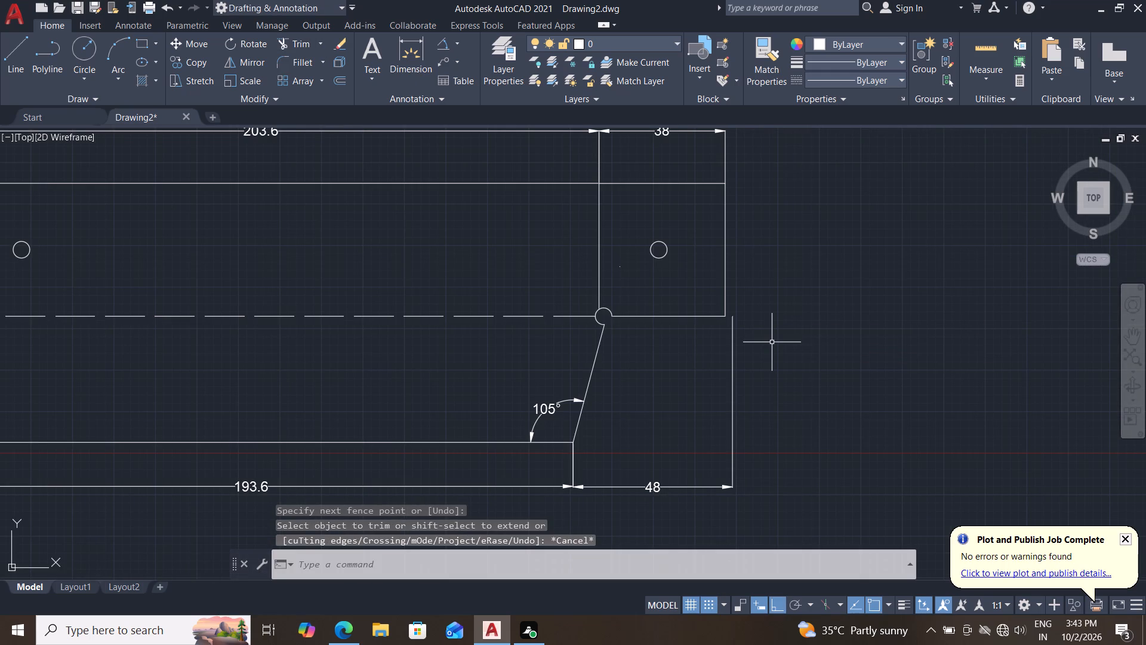
Examine the whole profile and the trimmed corner at the middle line's right end.
scroll(647, 291, down, 1)
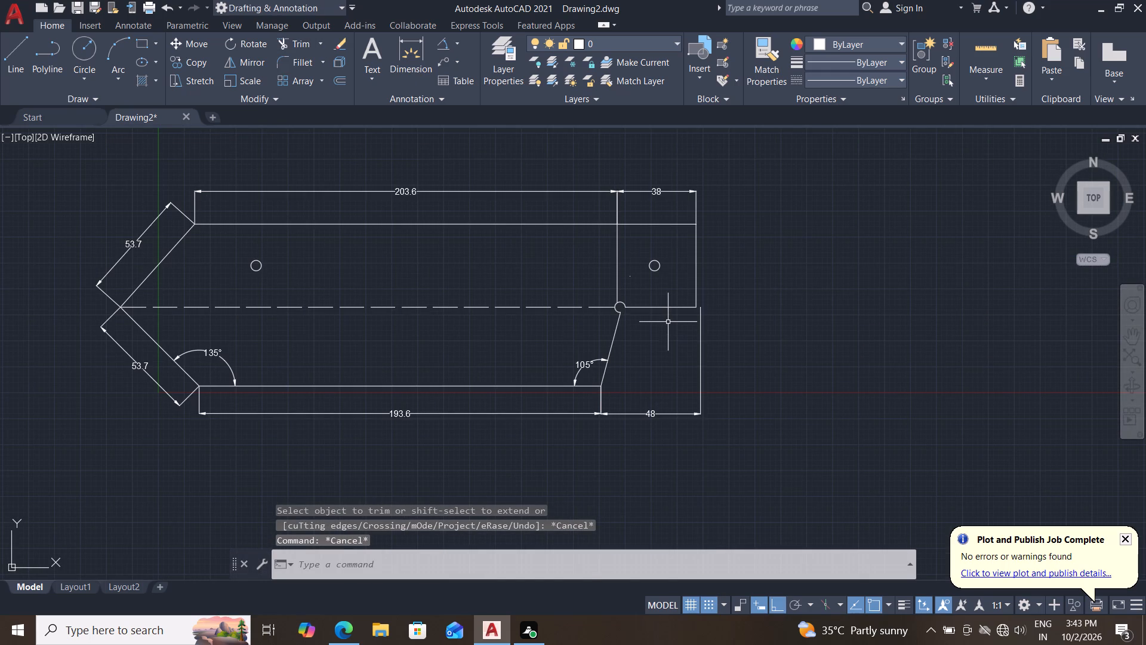
middle_drag(668, 319, 666, 376)
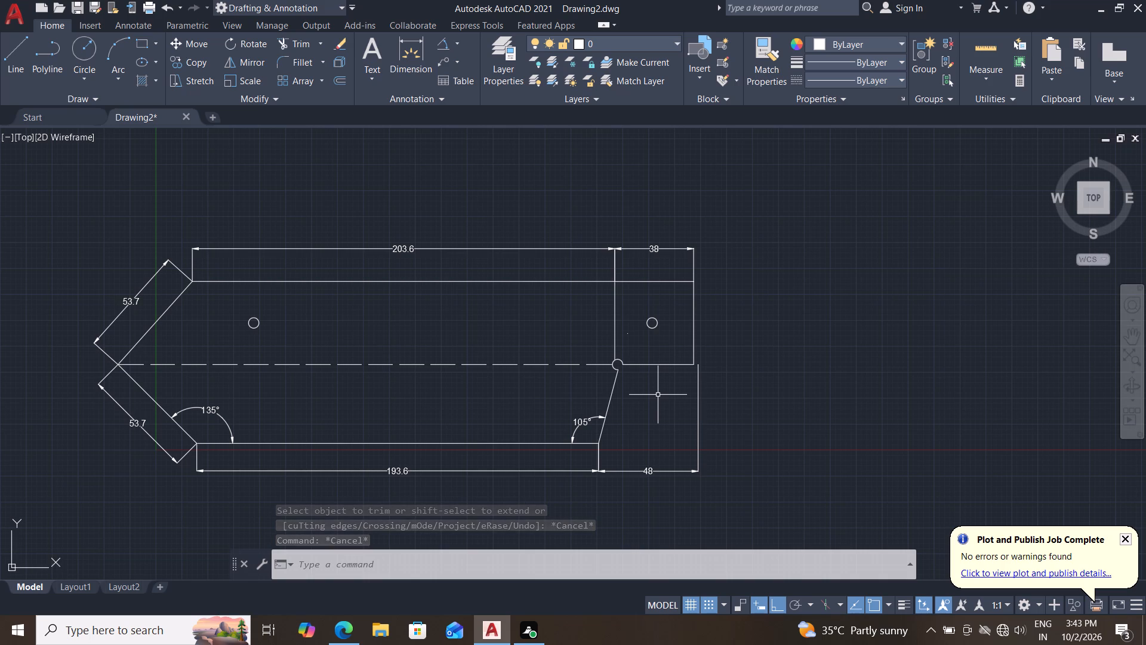
scroll(658, 395, up, 2)
middle_drag(636, 402, 636, 442)
scroll(636, 429, down, 1)
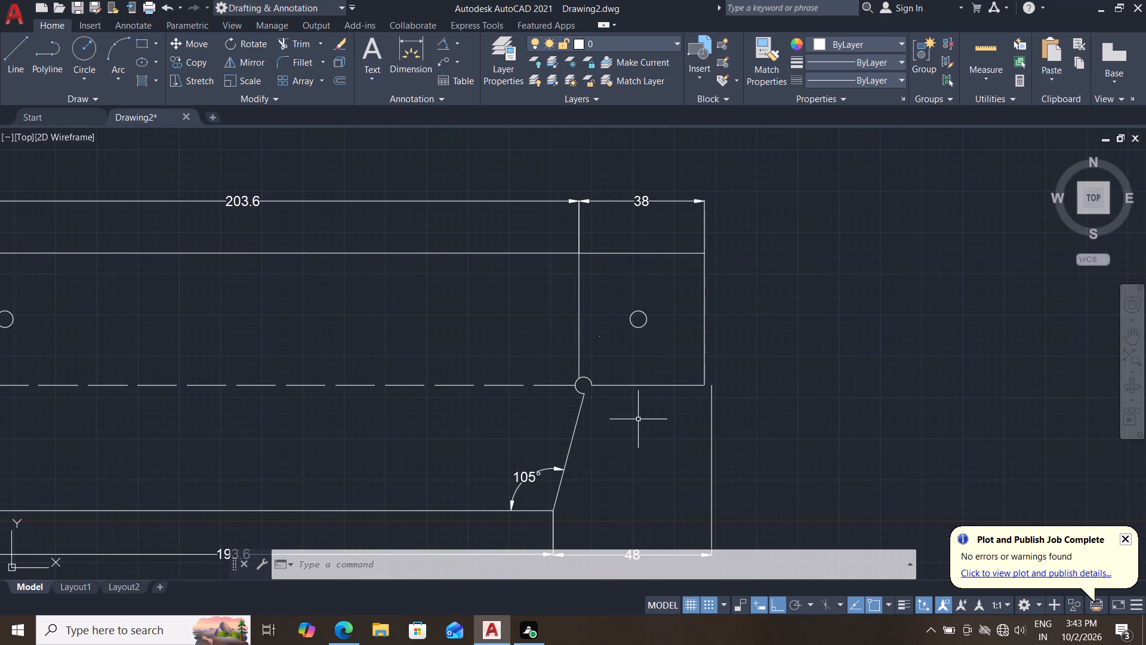
middle_drag(633, 432, 660, 377)
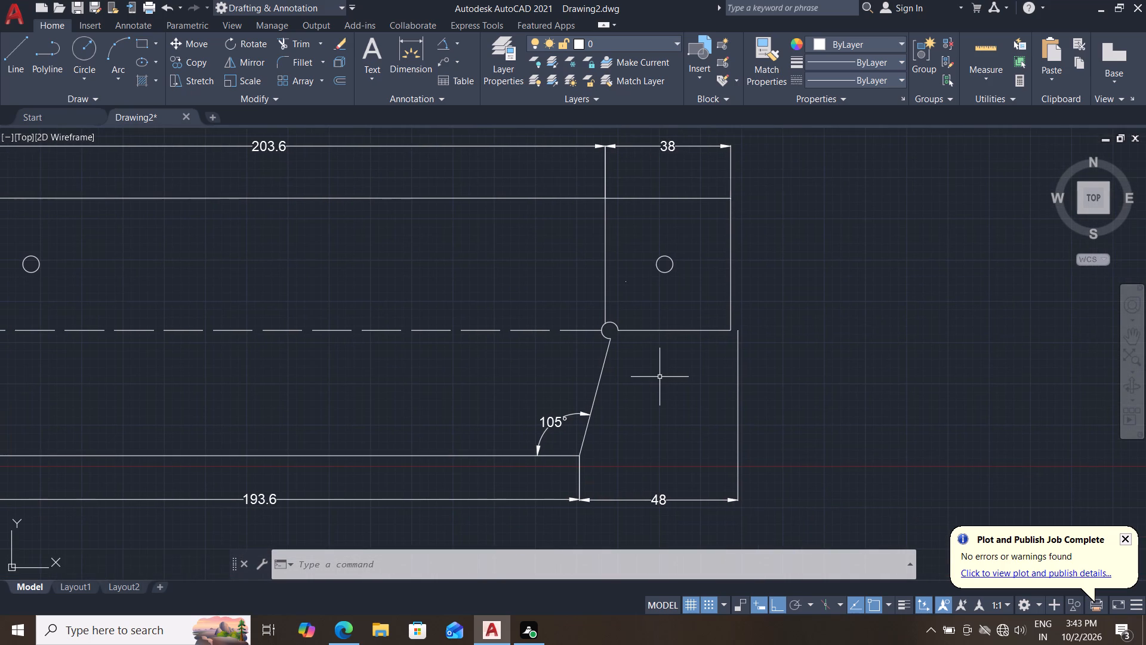
scroll(660, 379, down, 1)
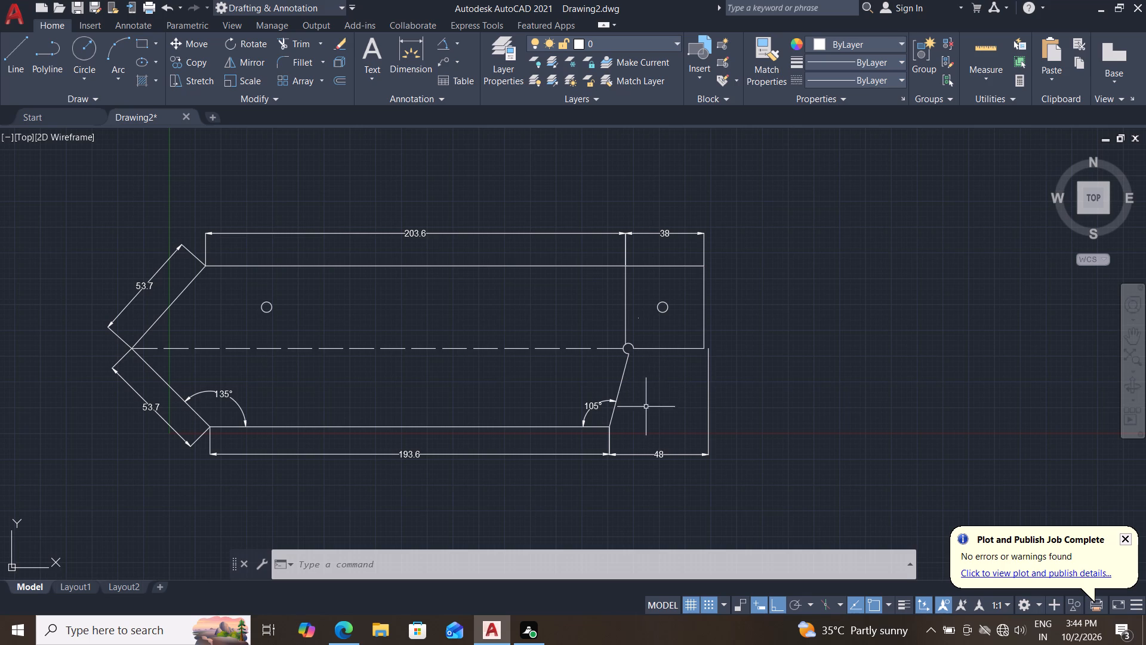
Examine the profile's right end around the corner relief, the attached rectangle and the 105° side.
scroll(442, 342, up, 2)
scroll(584, 395, down, 2)
middle_drag(547, 391, 453, 358)
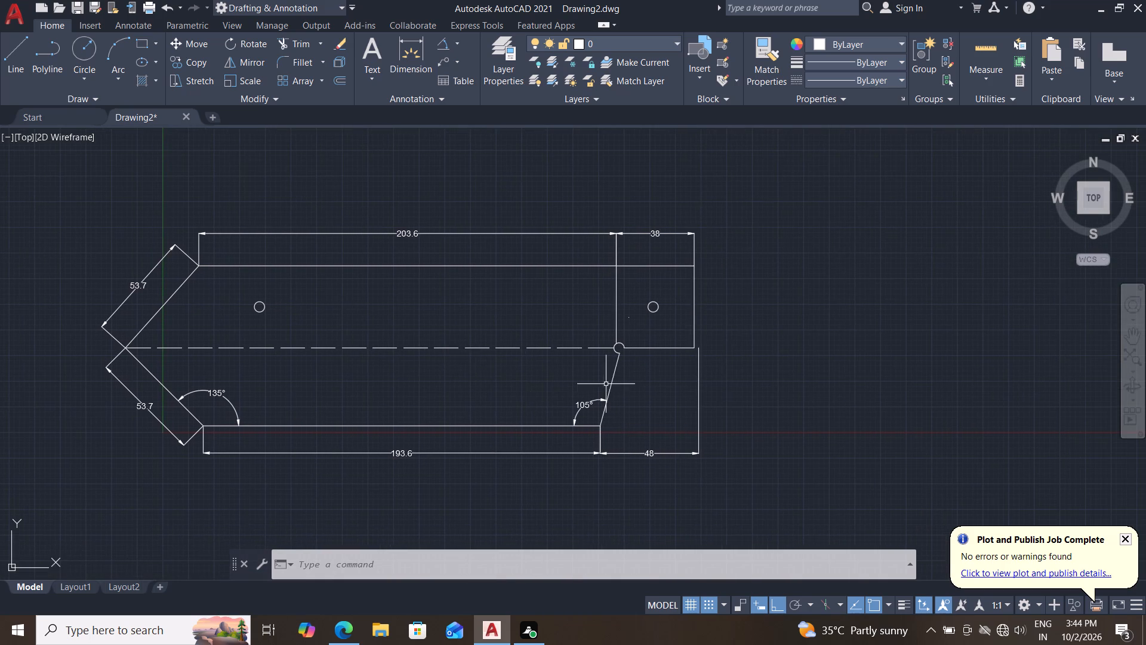
scroll(611, 382, up, 1)
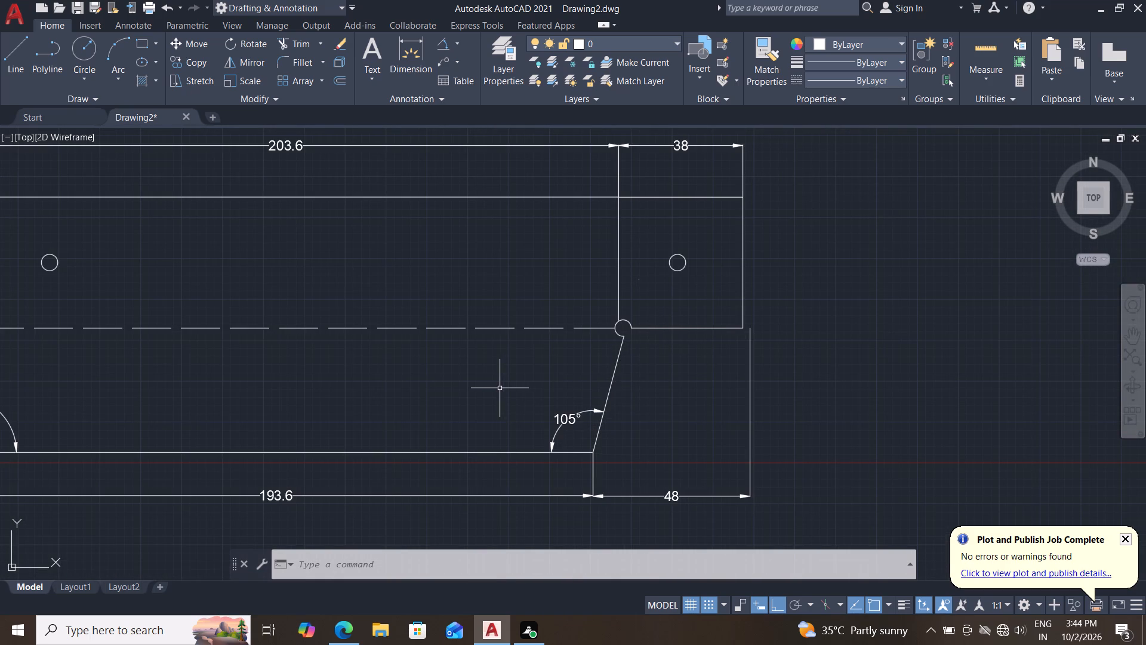
middle_drag(497, 391, 480, 422)
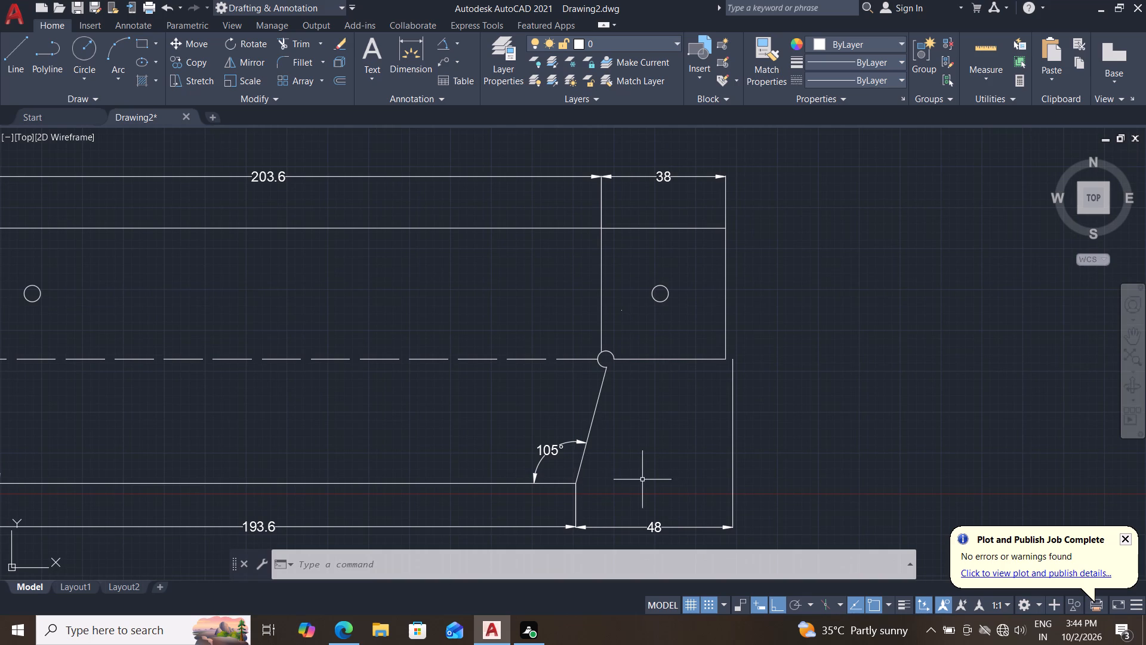
middle_drag(642, 478, 692, 450)
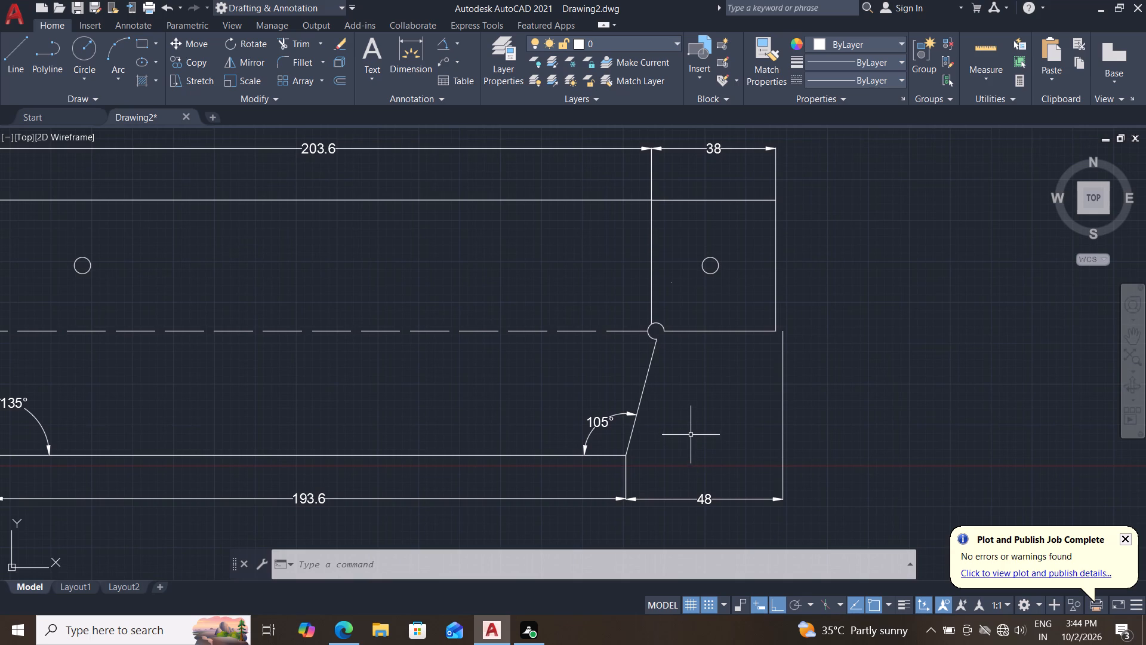
middle_drag(674, 448, 696, 487)
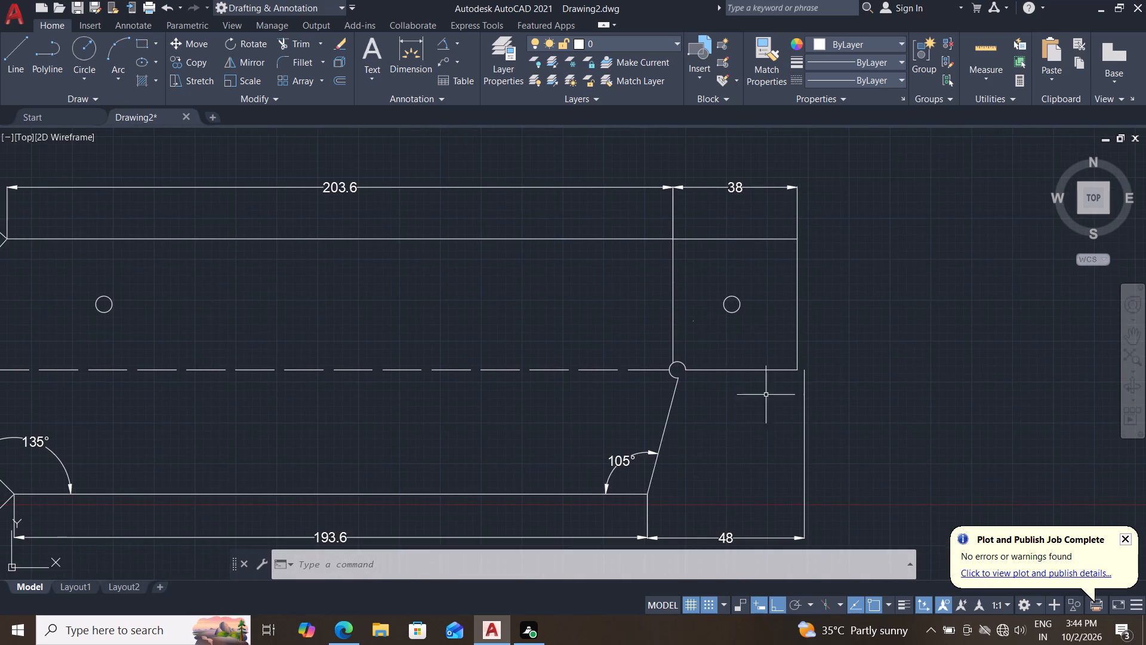
scroll(784, 374, up, 1)
middle_drag(718, 457, 740, 411)
scroll(740, 411, up, 1)
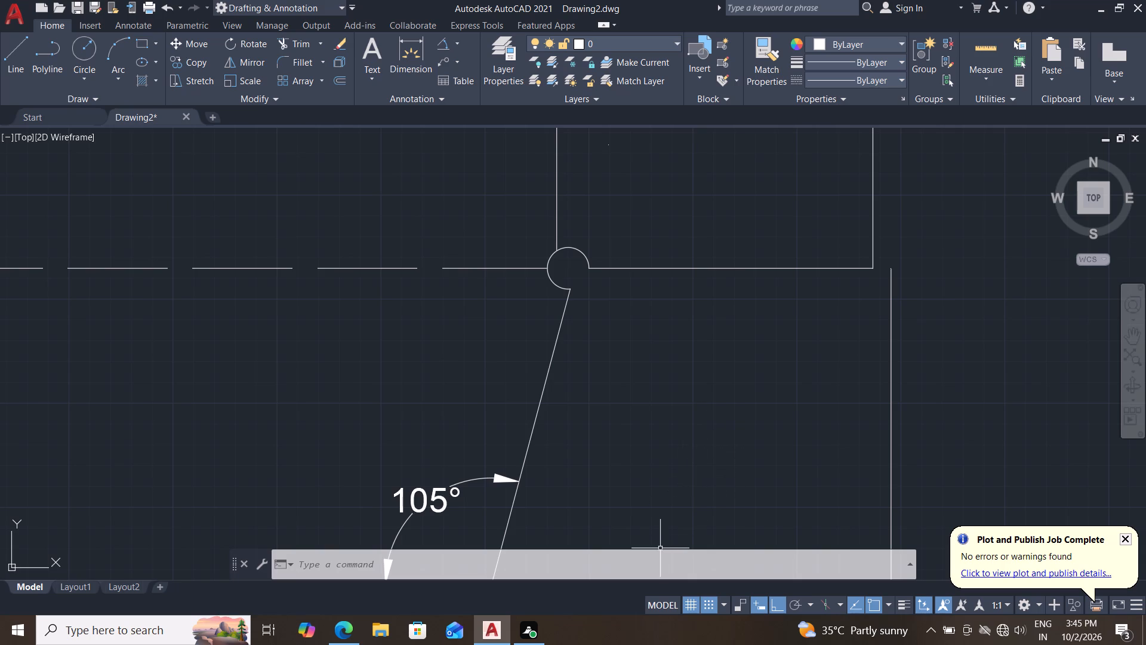
scroll(651, 424, down, 2)
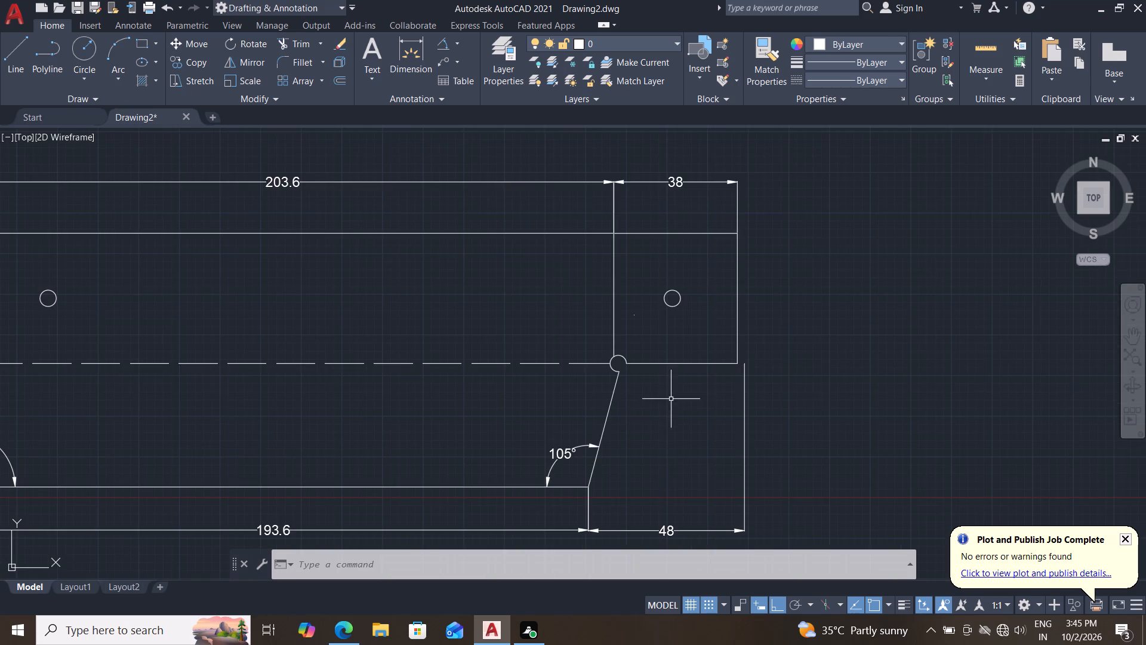
middle_drag(670, 399, 686, 345)
middle_drag(321, 406, 490, 394)
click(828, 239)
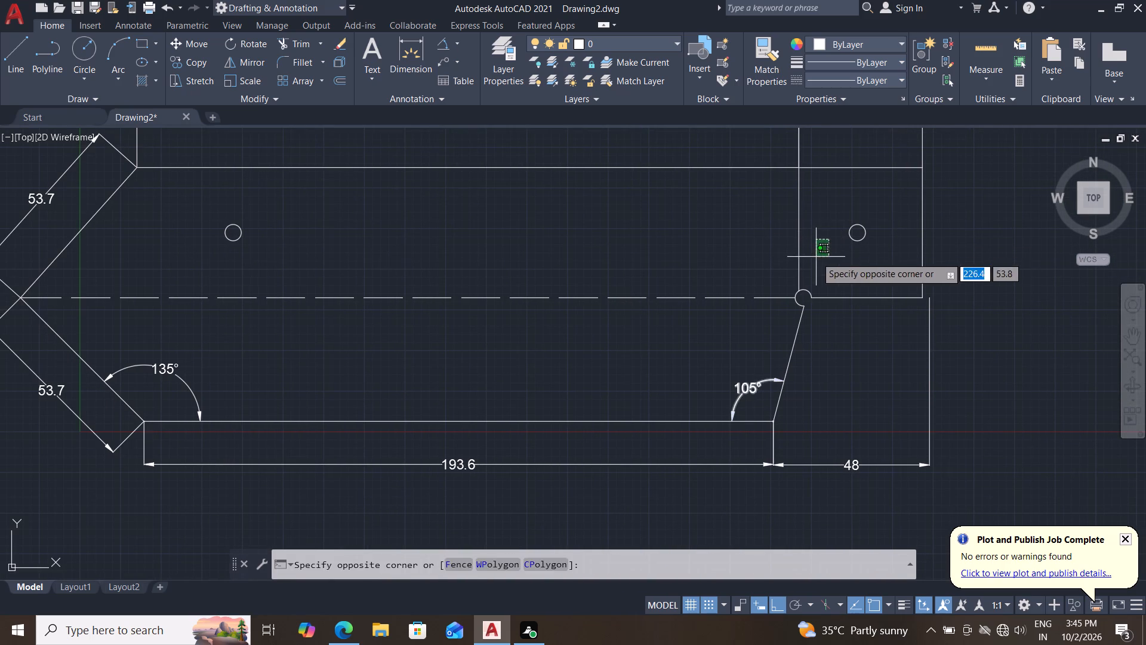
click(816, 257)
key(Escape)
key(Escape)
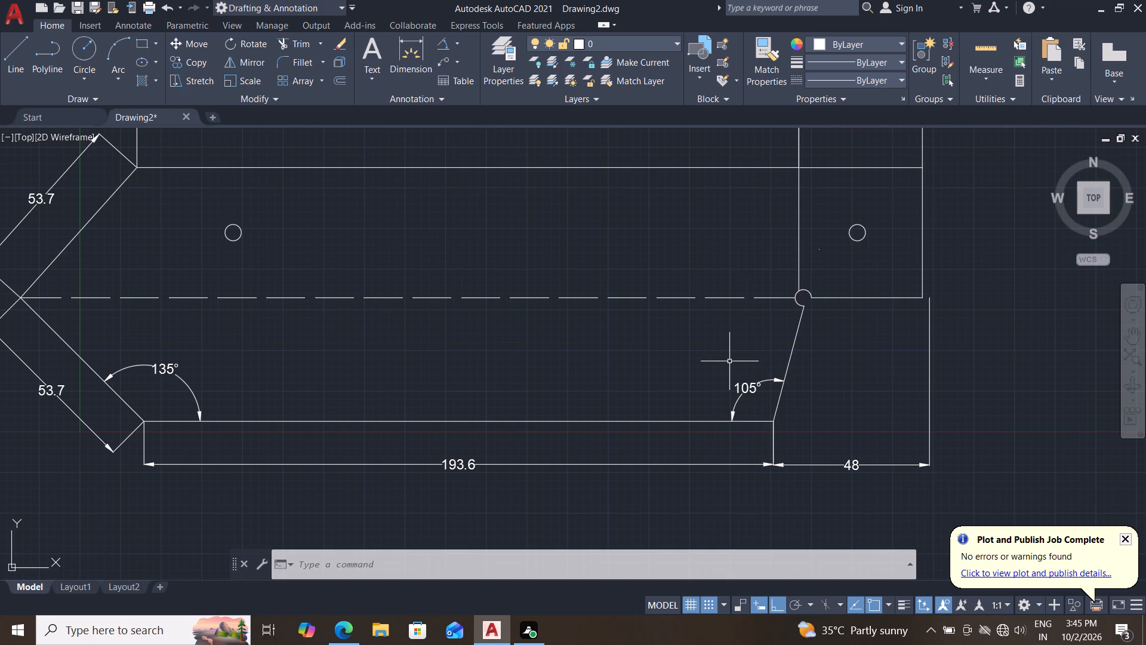
Examine the whole profile and its dimensions, including the sloped right side and the lower edge.
middle_drag(729, 361, 723, 373)
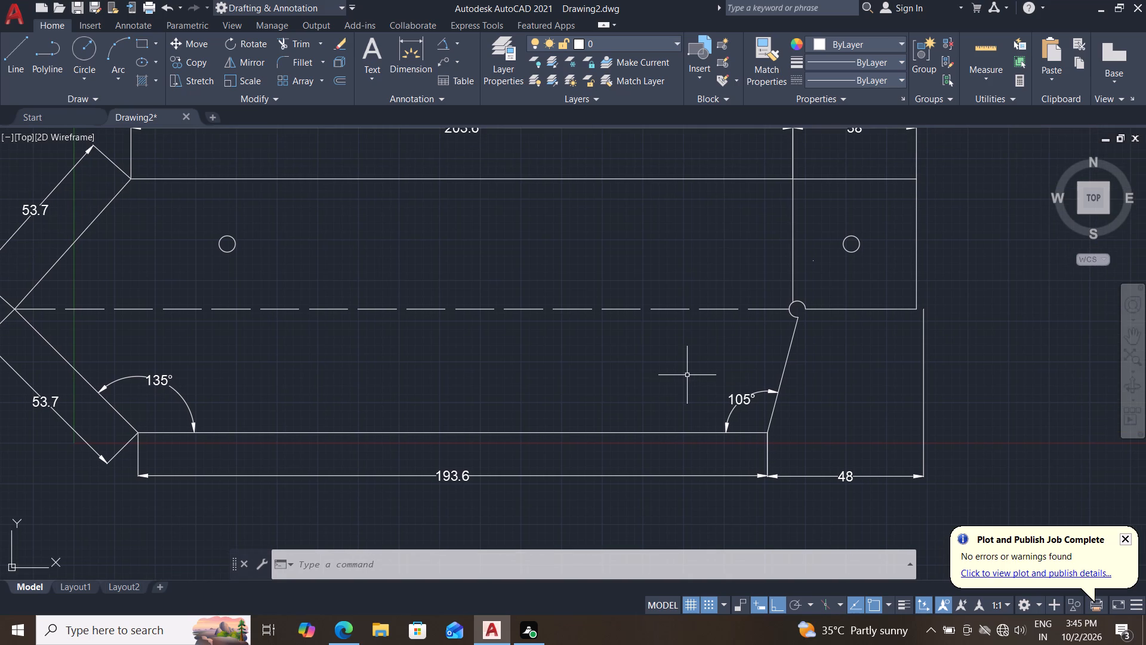
scroll(604, 372, down, 1)
middle_drag(604, 372, 598, 407)
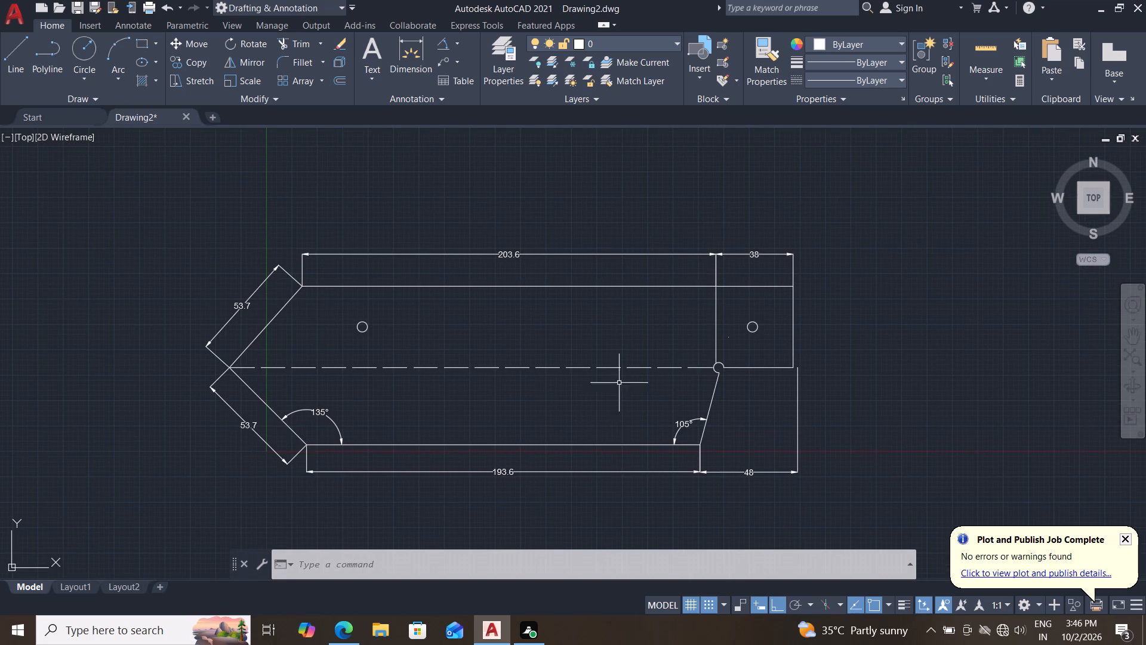
scroll(781, 334, up, 2)
middle_drag(702, 473, 710, 380)
scroll(710, 380, down, 1)
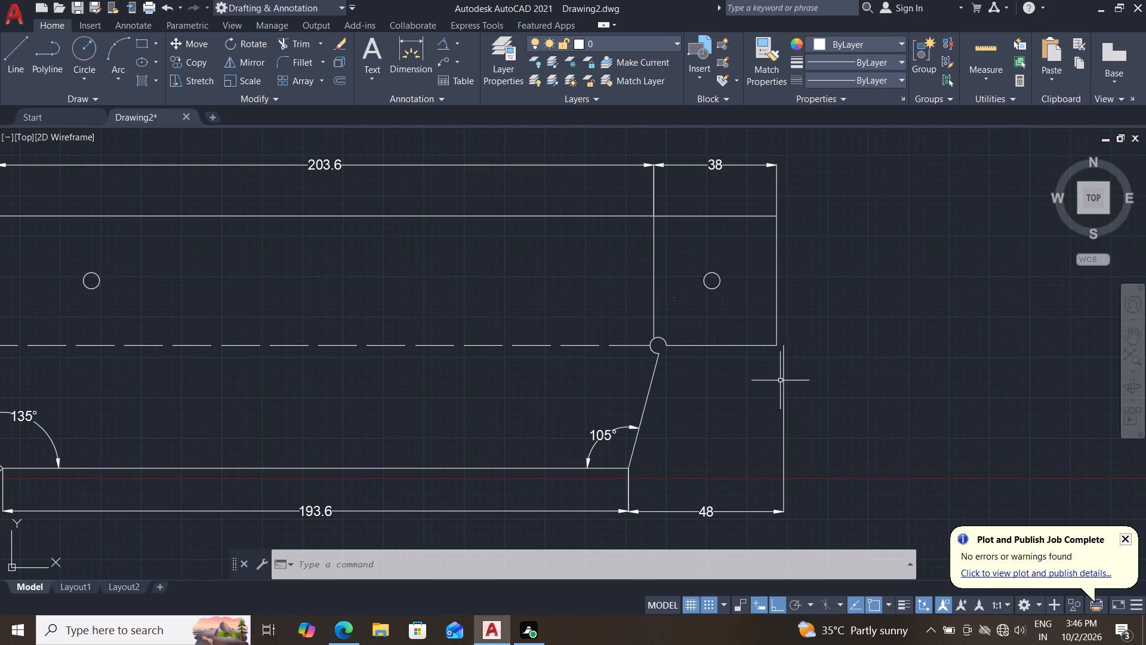
middle_drag(727, 432, 757, 407)
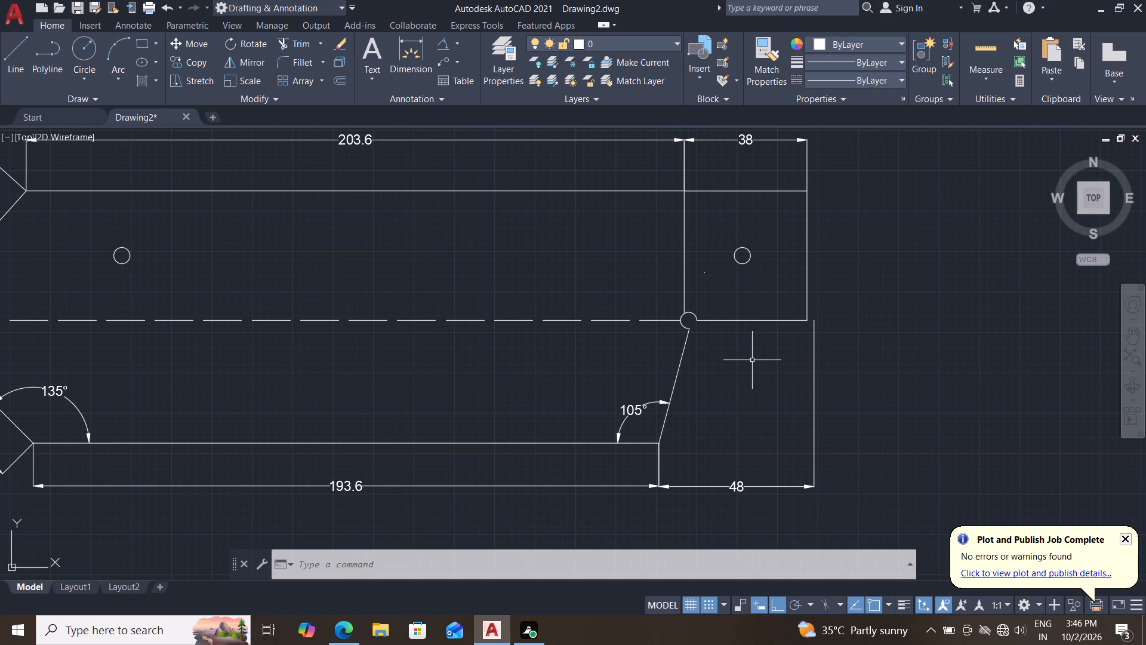
scroll(782, 334, down, 2)
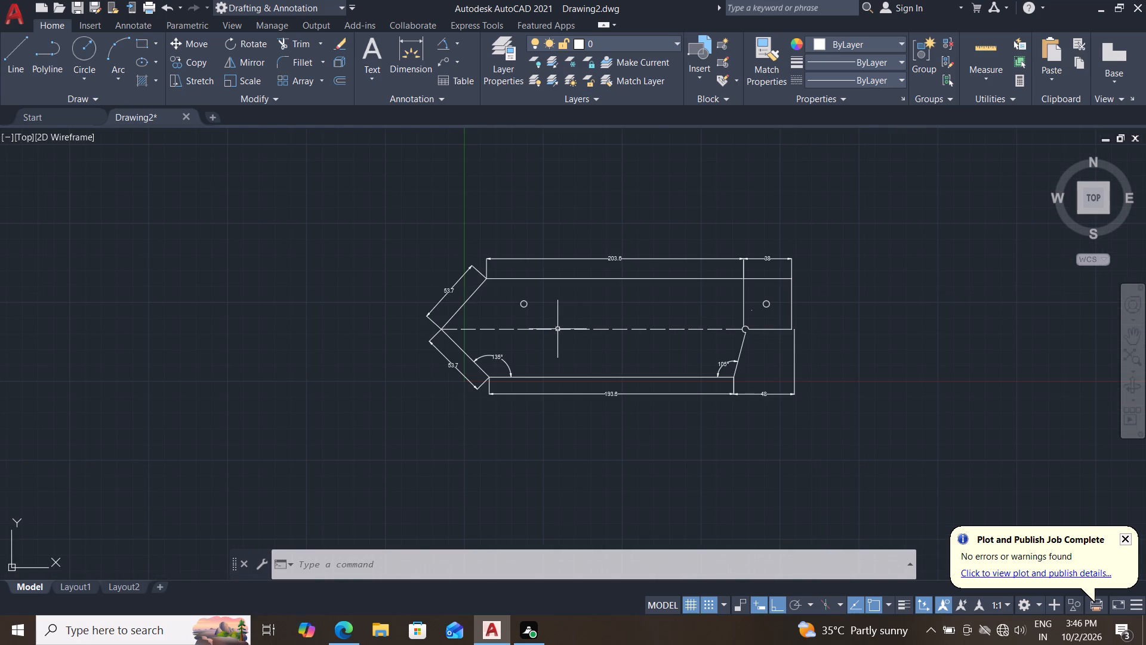
scroll(557, 329, up, 1)
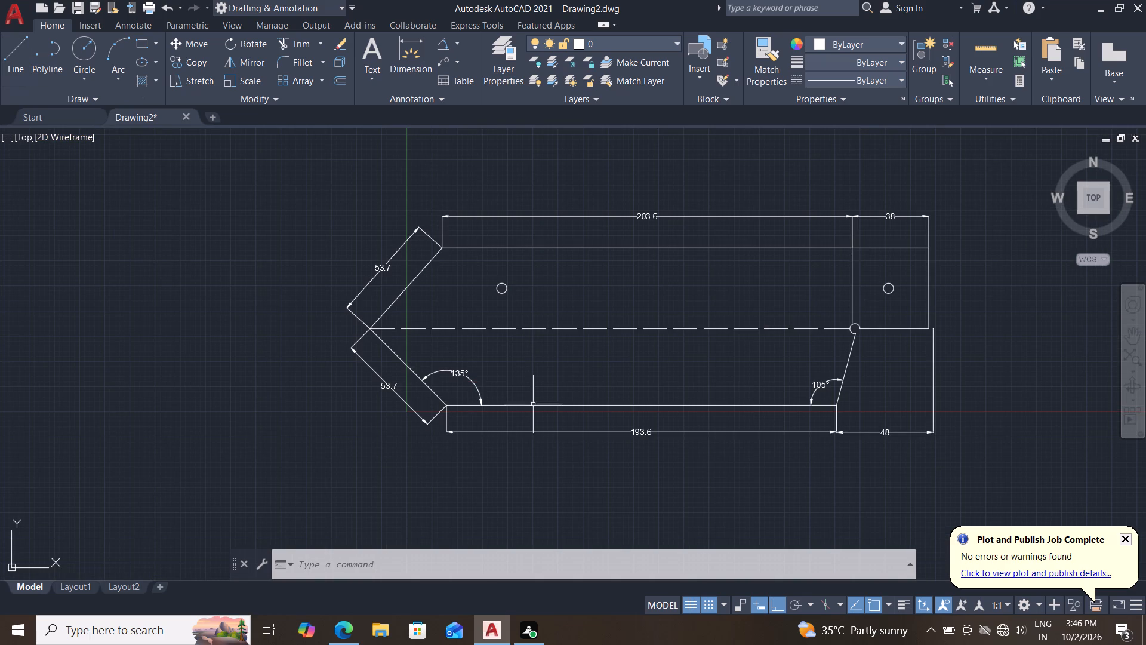
Change the 193.6 linear dimension below the profile to Green and set its transparency to 30.
text(pr)
key(Return)
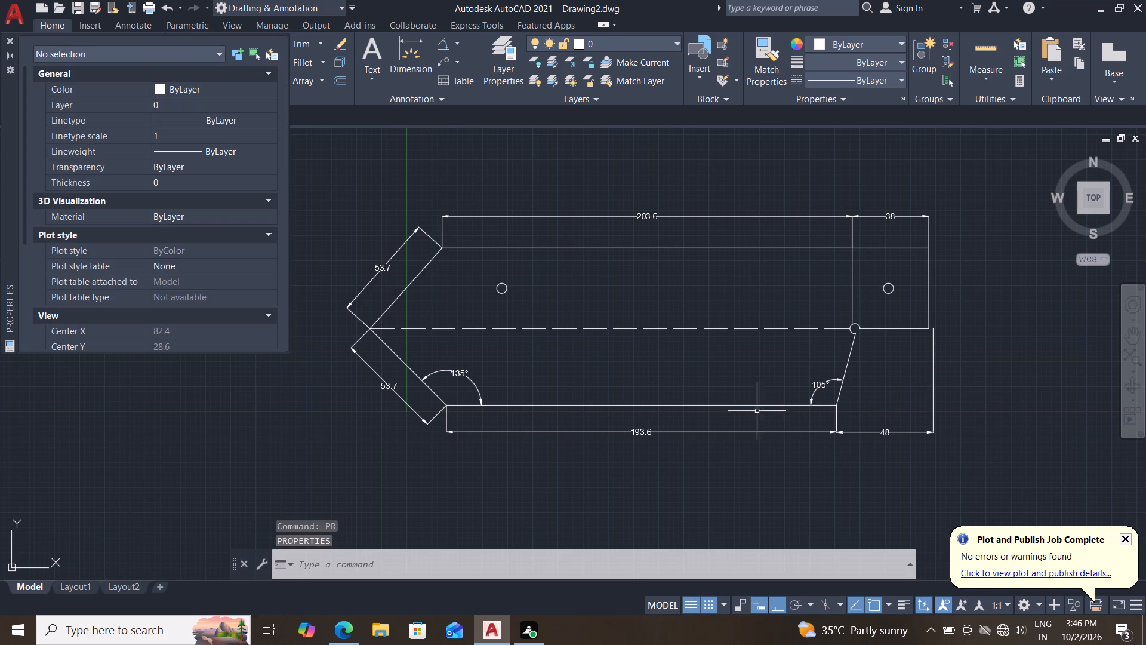
middle_drag(747, 389, 802, 370)
click(769, 403)
click(705, 447)
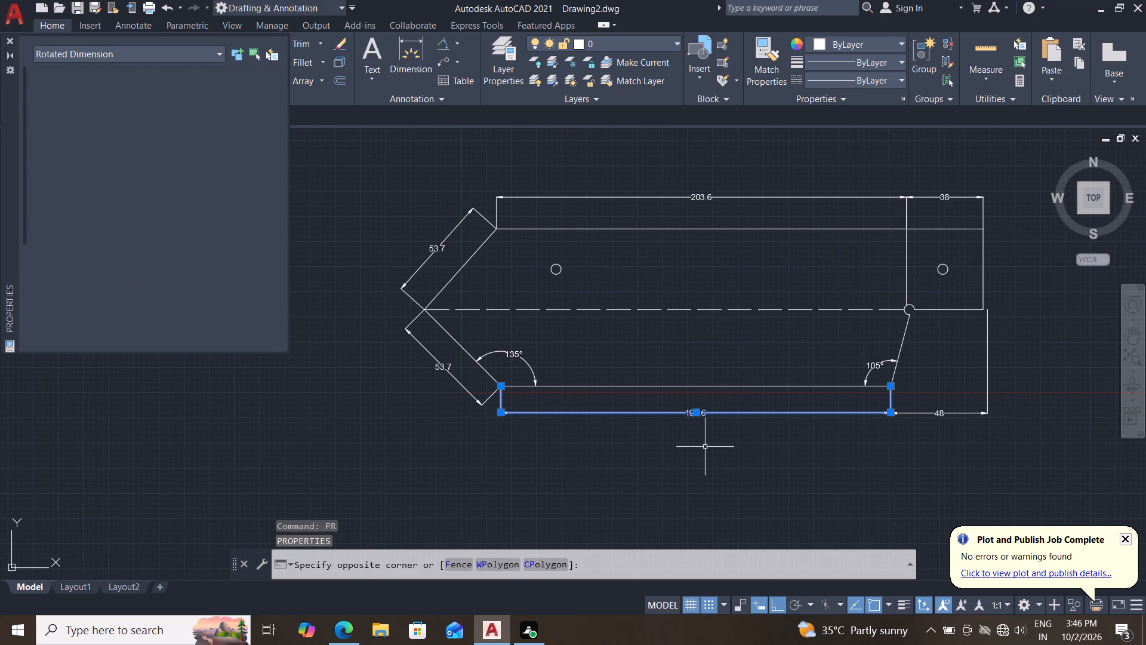
double_click(186, 82)
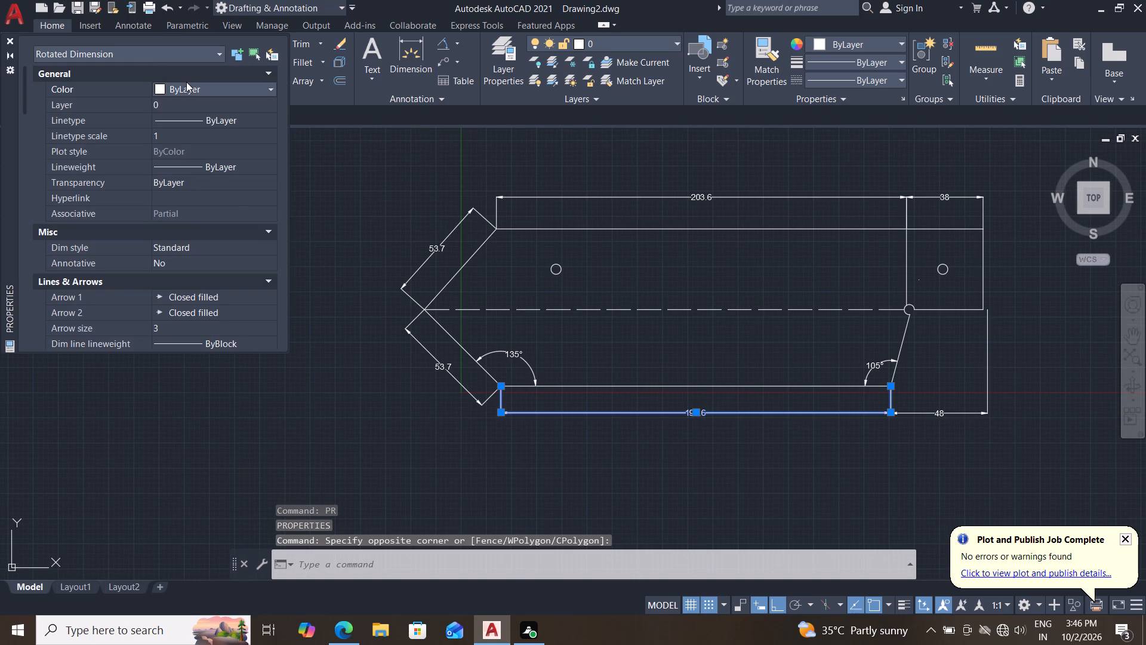
click(184, 153)
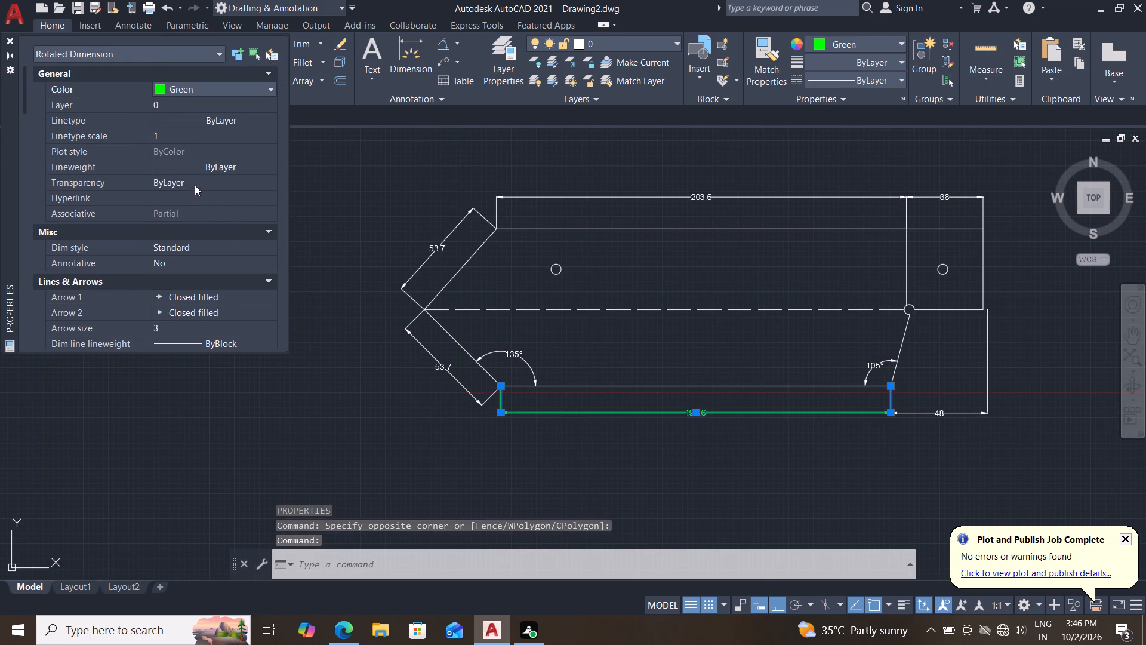
drag(195, 185, 66, 200)
text(30)
key(Return)
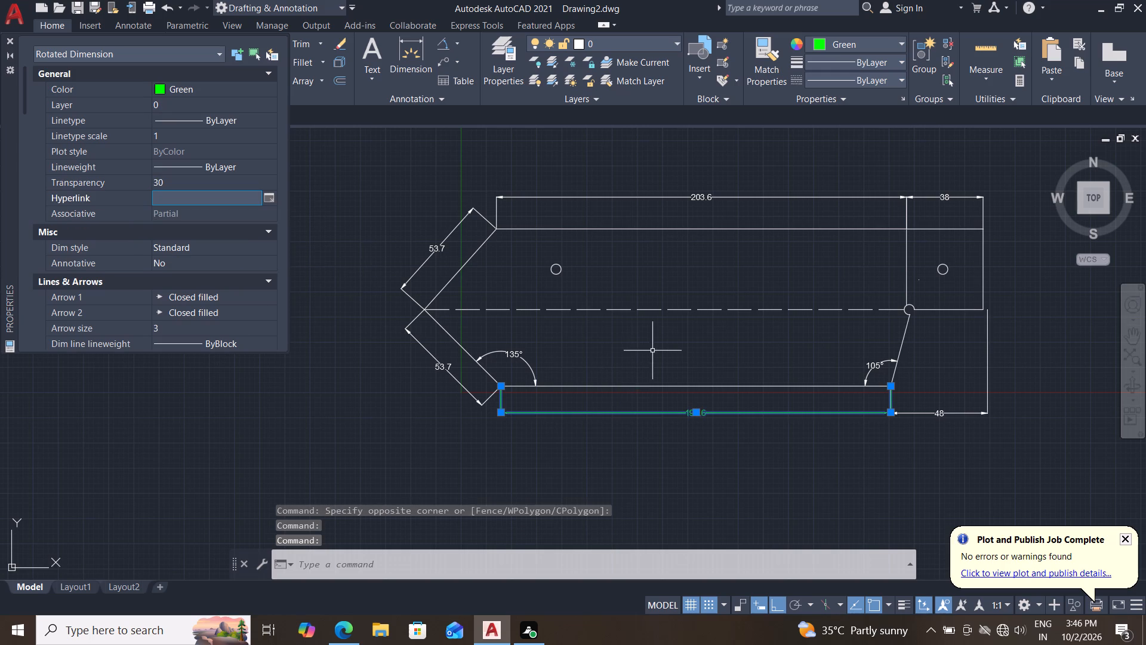
key(Escape)
key(Escape)
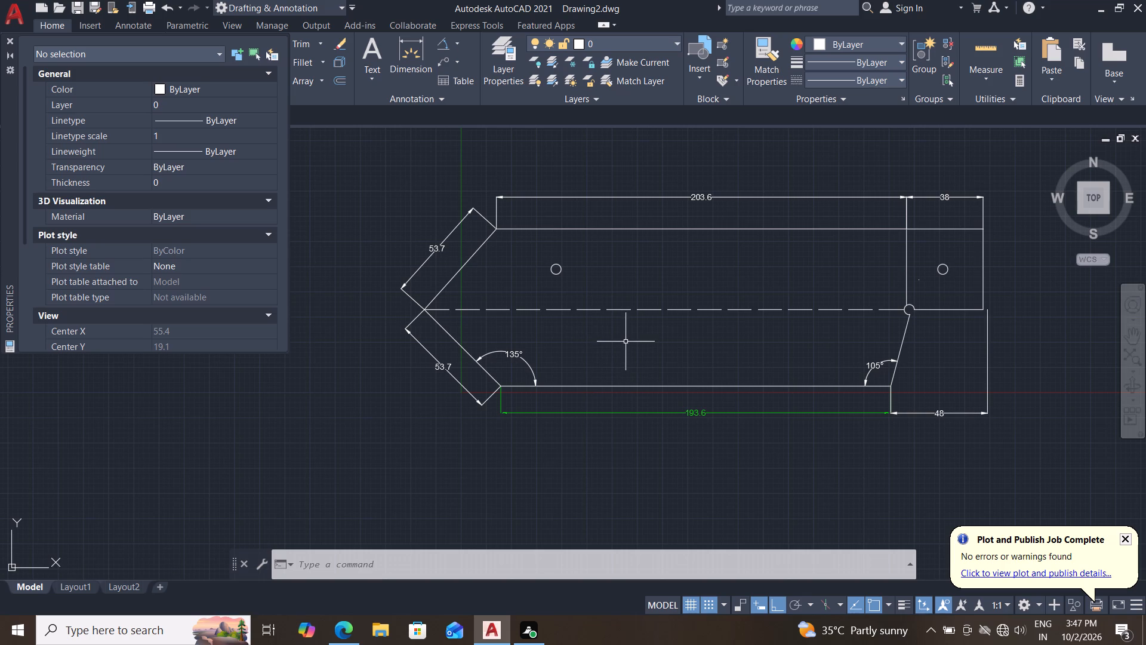
Change the 203.6 linear dimension above the profile to Green and set its transparency to 30.
middle_drag(642, 322, 621, 360)
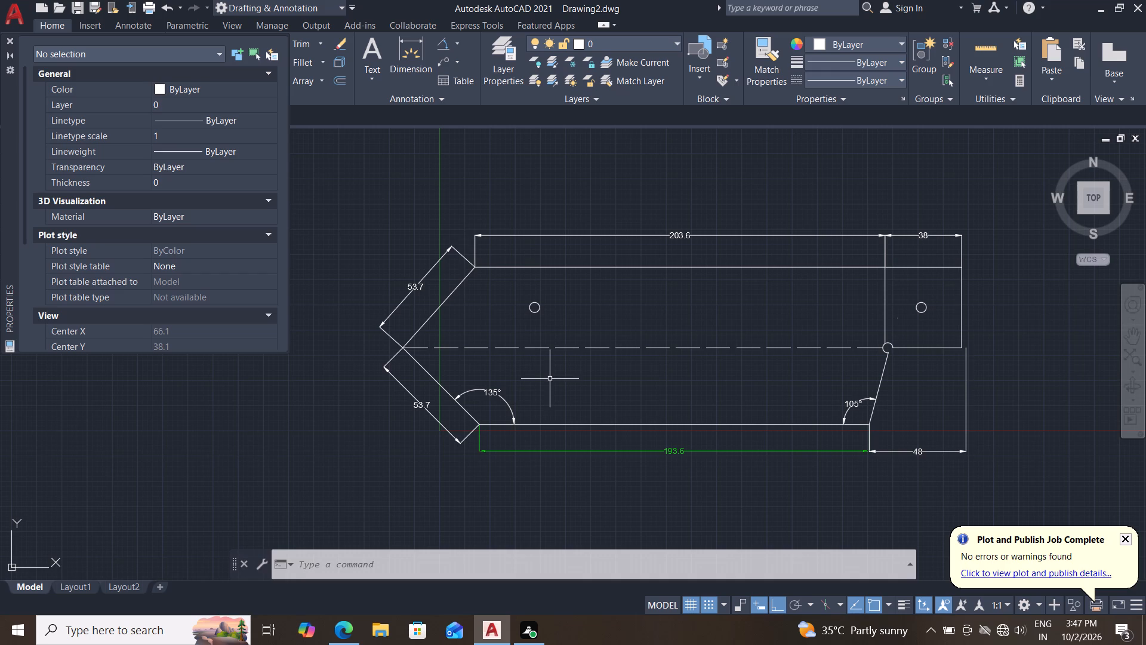
middle_drag(709, 354, 676, 355)
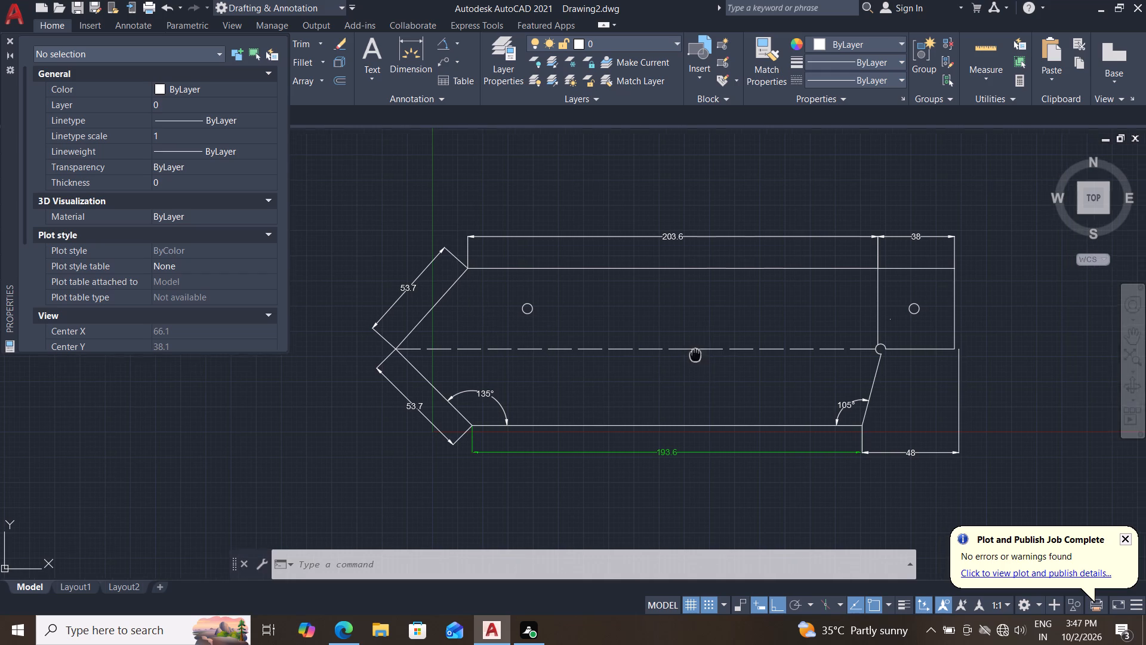
middle_drag(676, 355, 611, 353)
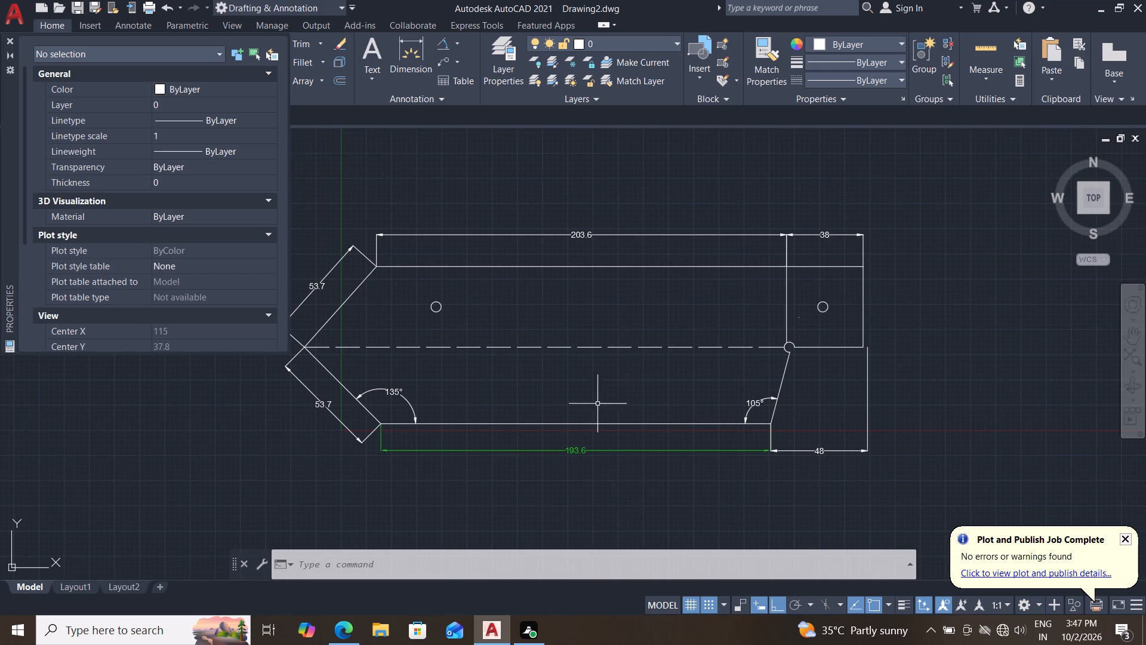
middle_drag(527, 333, 632, 331)
scroll(632, 331, up, 1)
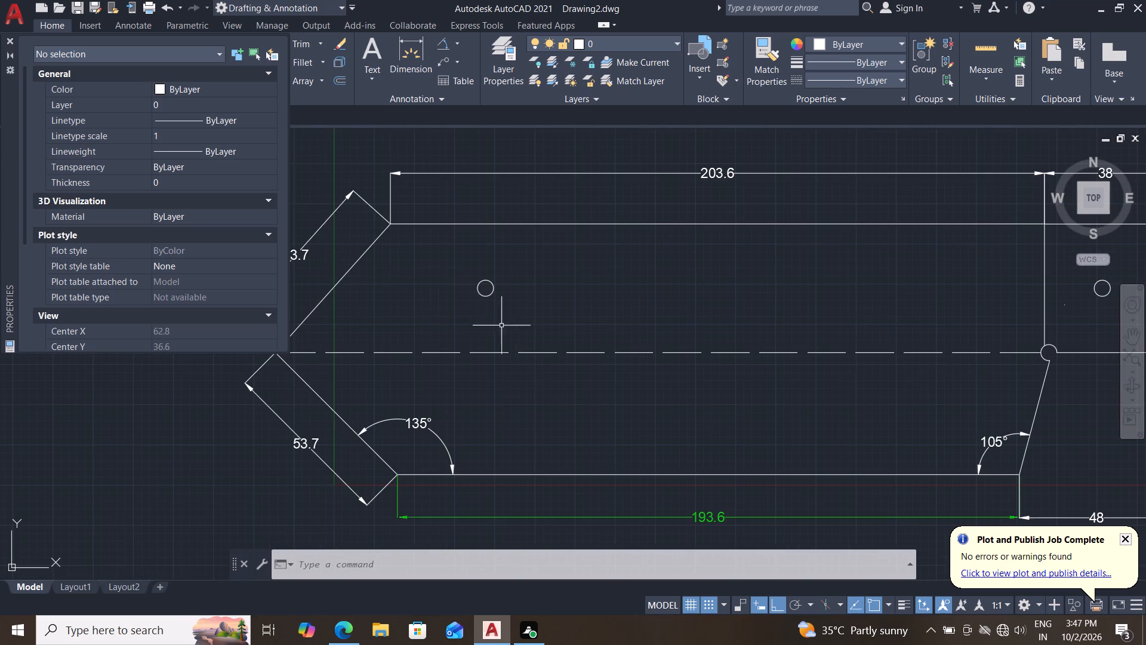
scroll(534, 312, down, 1)
click(679, 177)
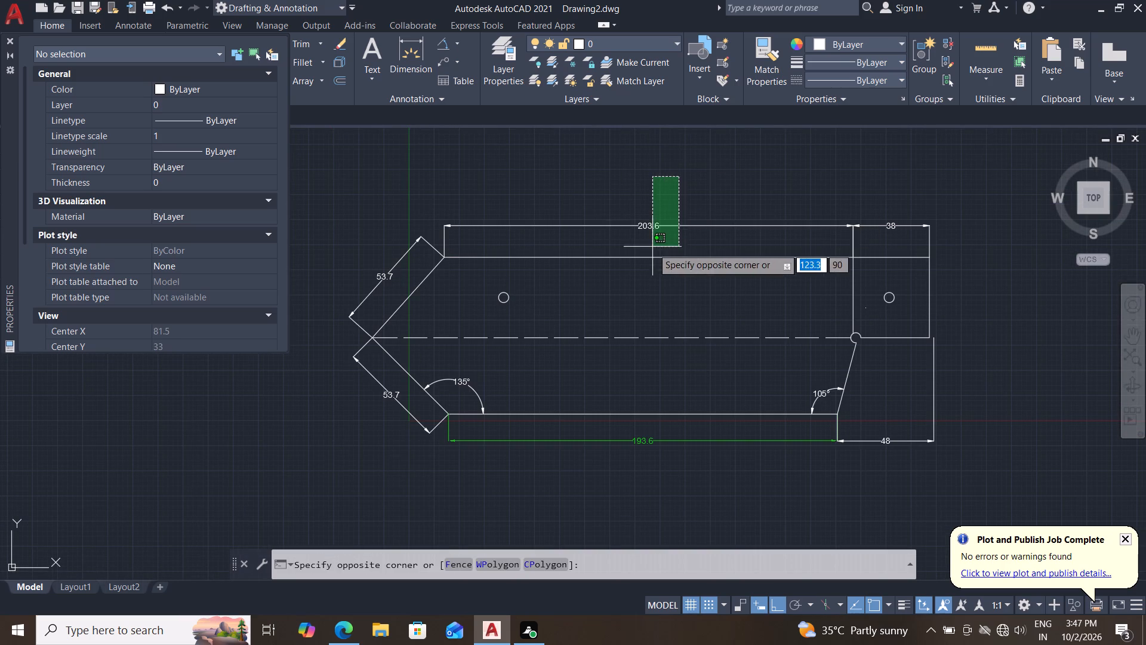
drag(652, 248, 652, 255)
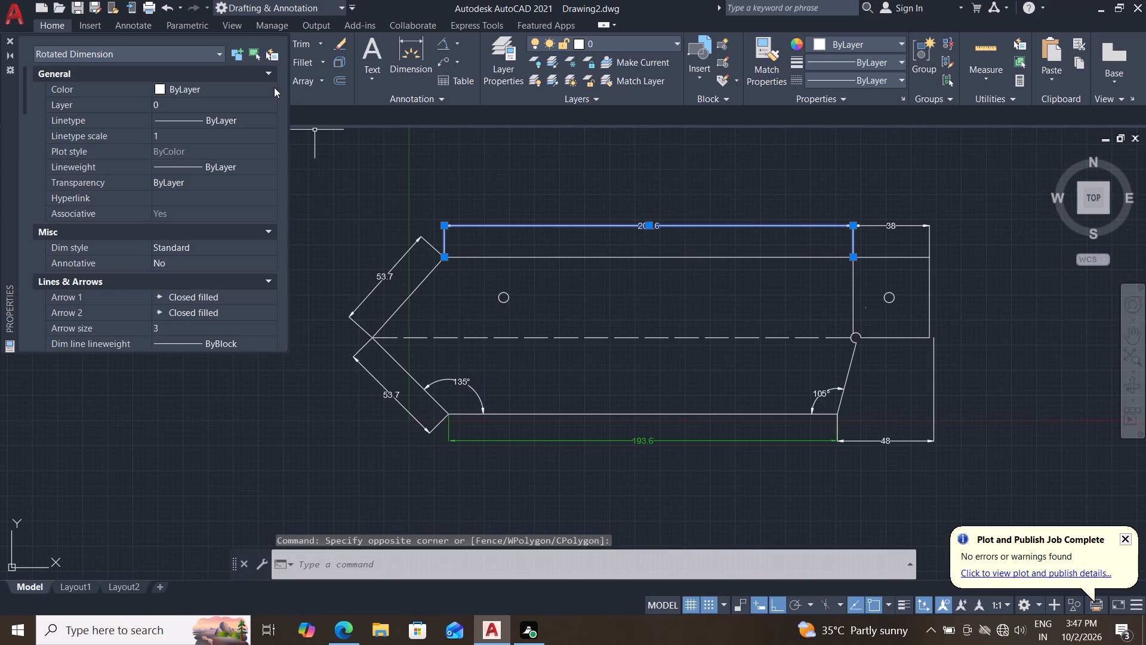
double_click(261, 87)
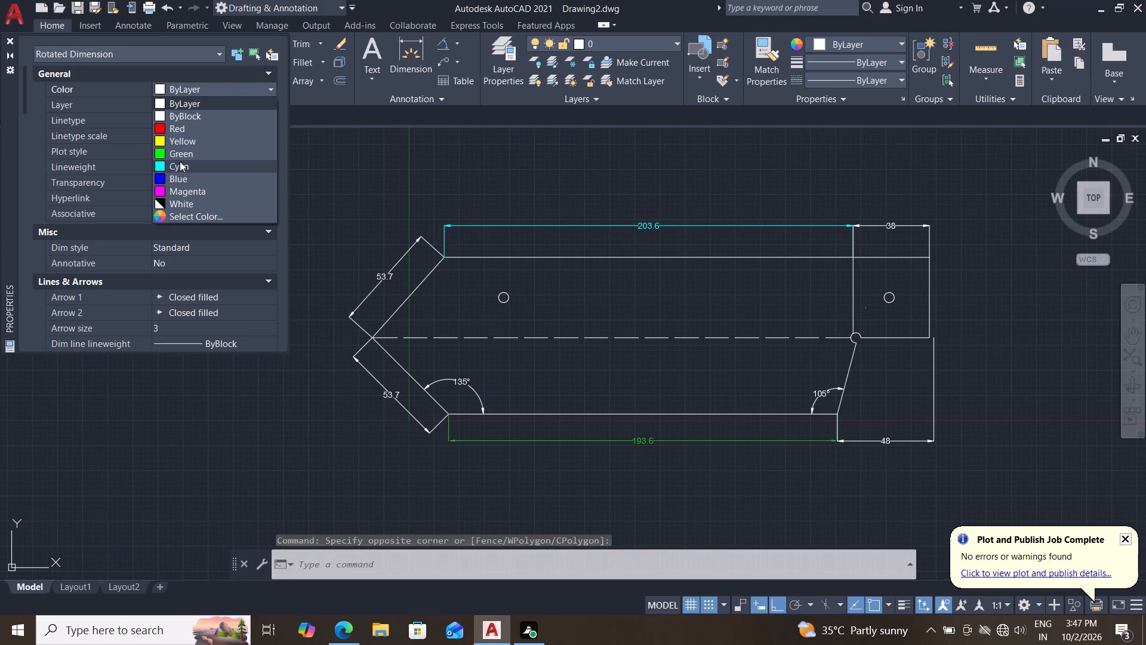
click(188, 158)
drag(210, 183, 109, 175)
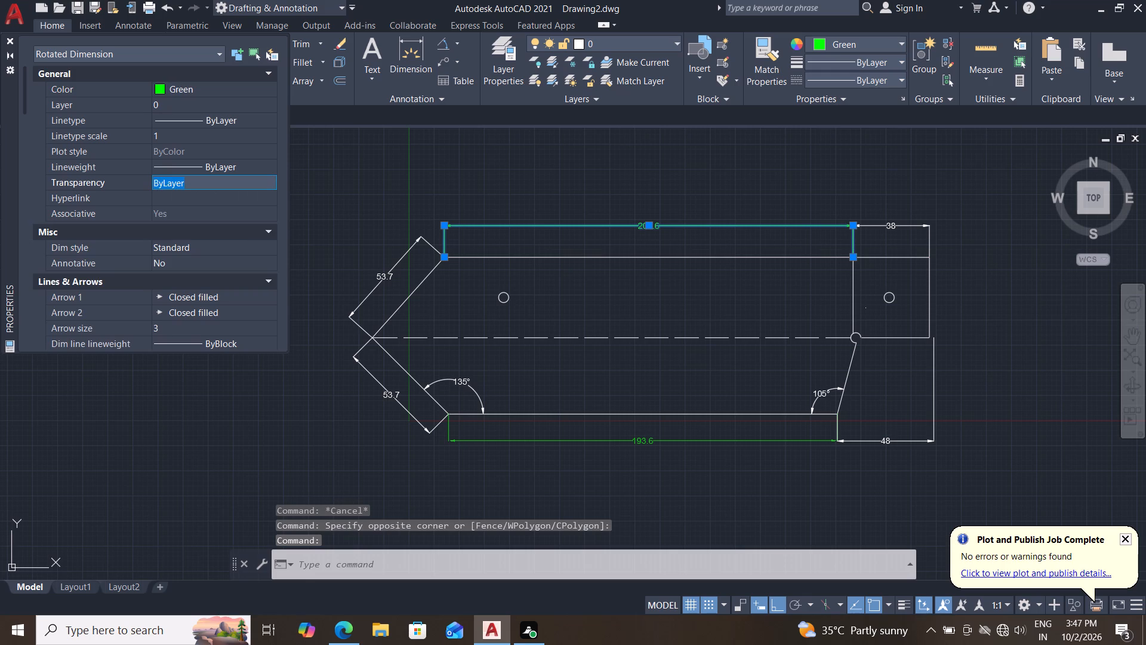
drag(109, 175, 88, 186)
text(30)
key(Return)
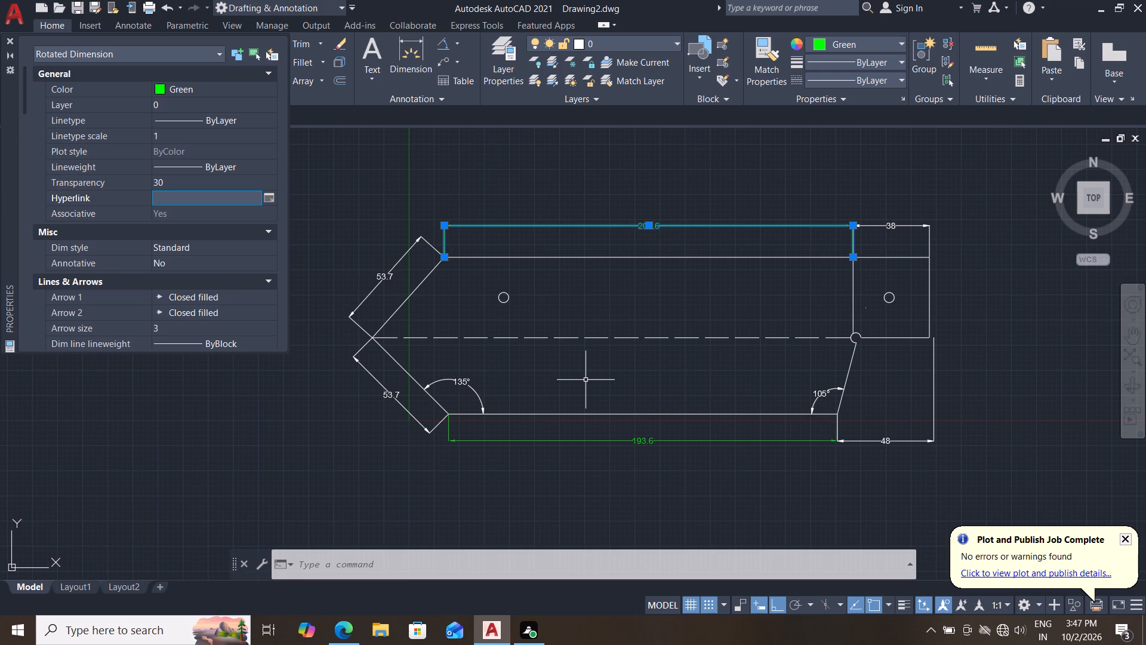
key(Escape)
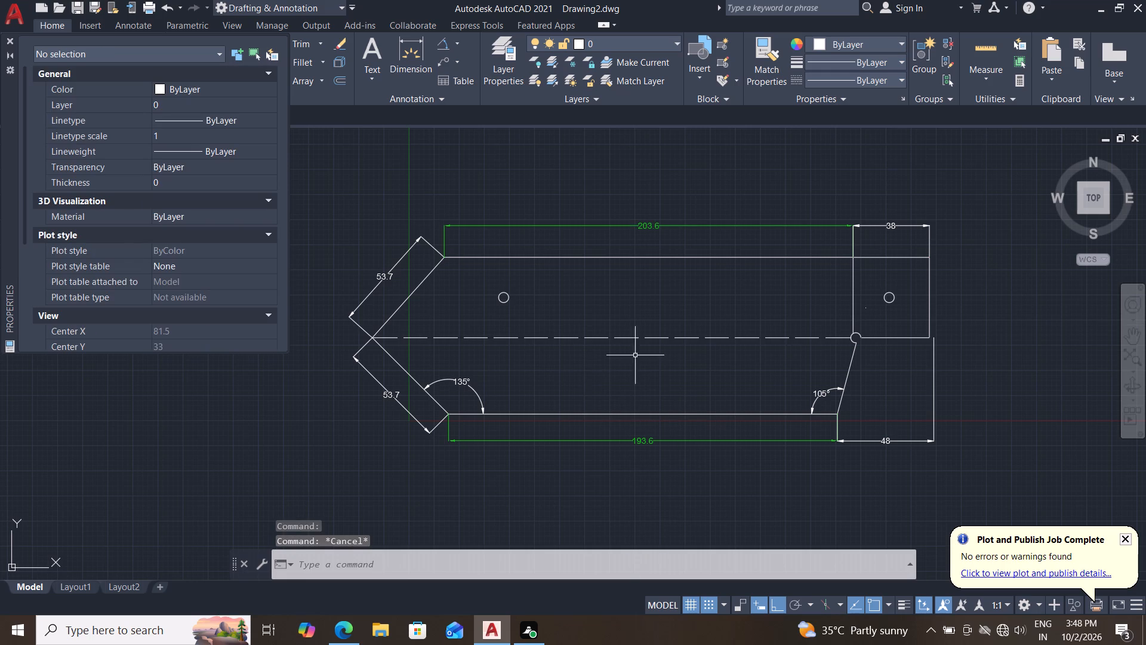
Change the 135° angular dimension at the profile's lower-left corner to Green and set its transparency to 30.
middle_drag(621, 368, 658, 360)
click(519, 359)
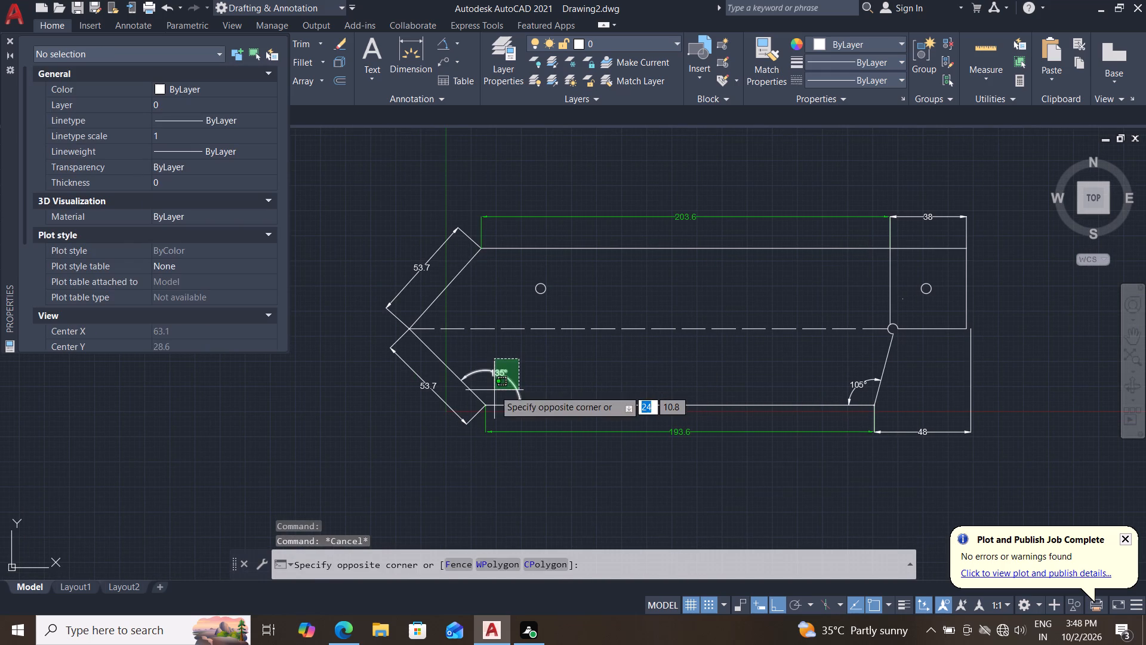
click(494, 390)
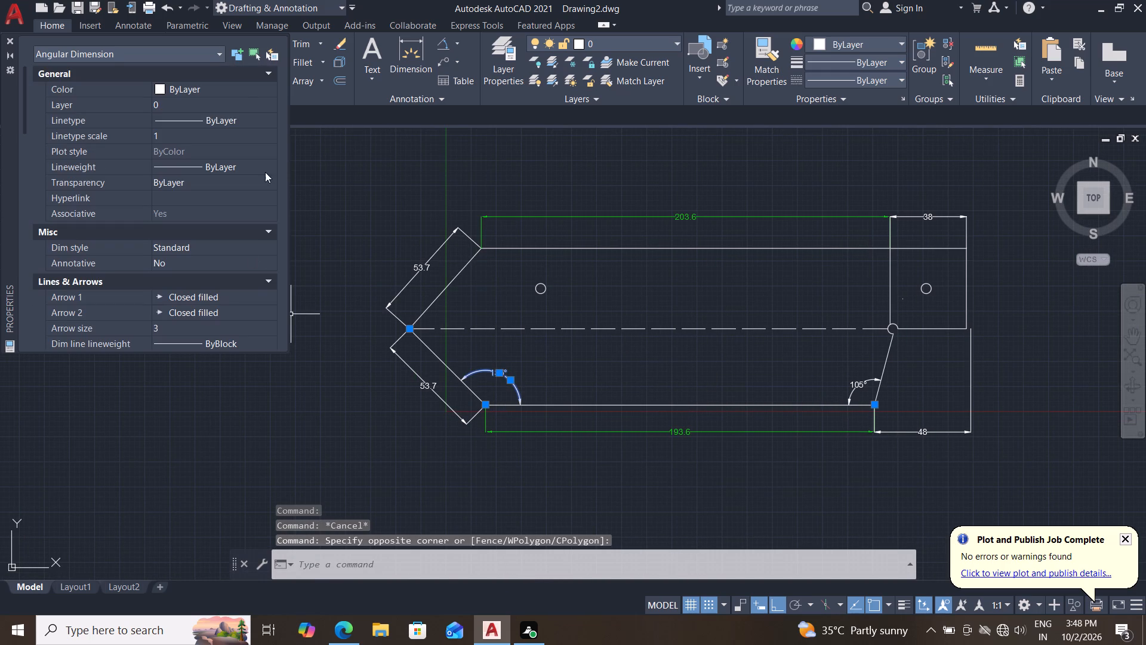
double_click(242, 94)
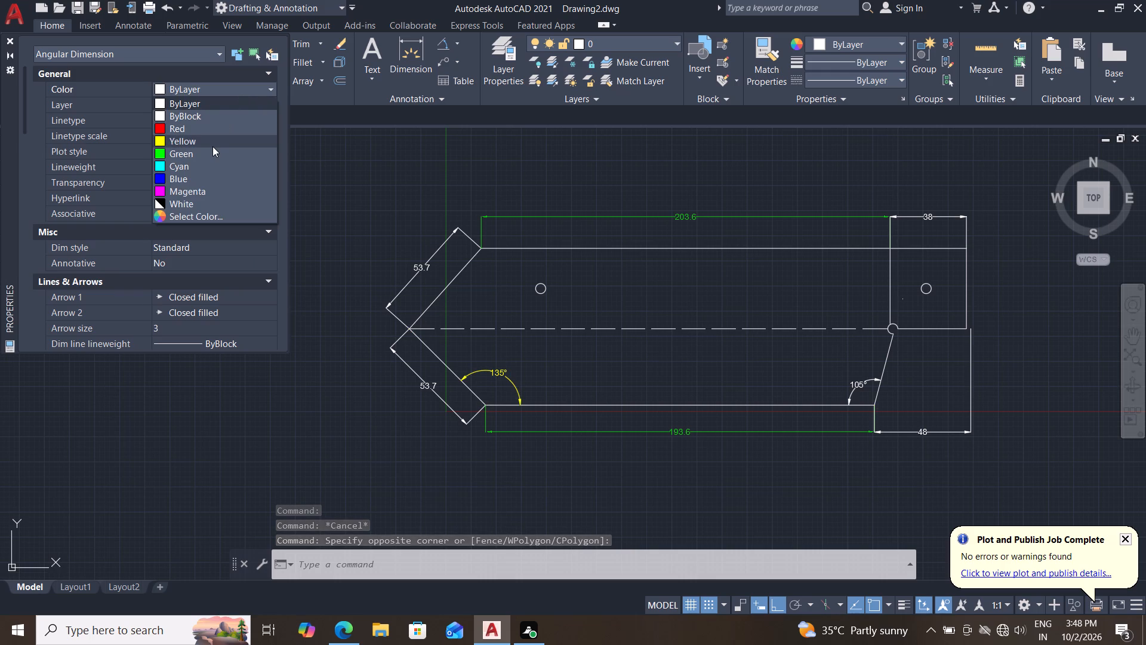
click(205, 154)
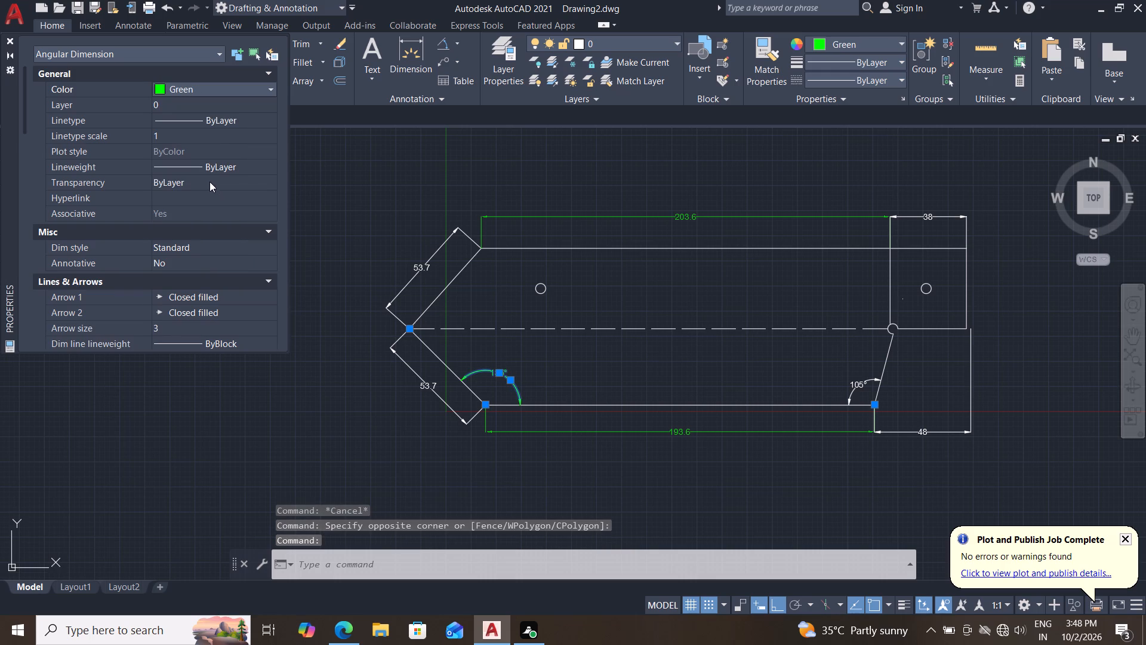
drag(204, 182, 76, 178)
text(30)
key(Return)
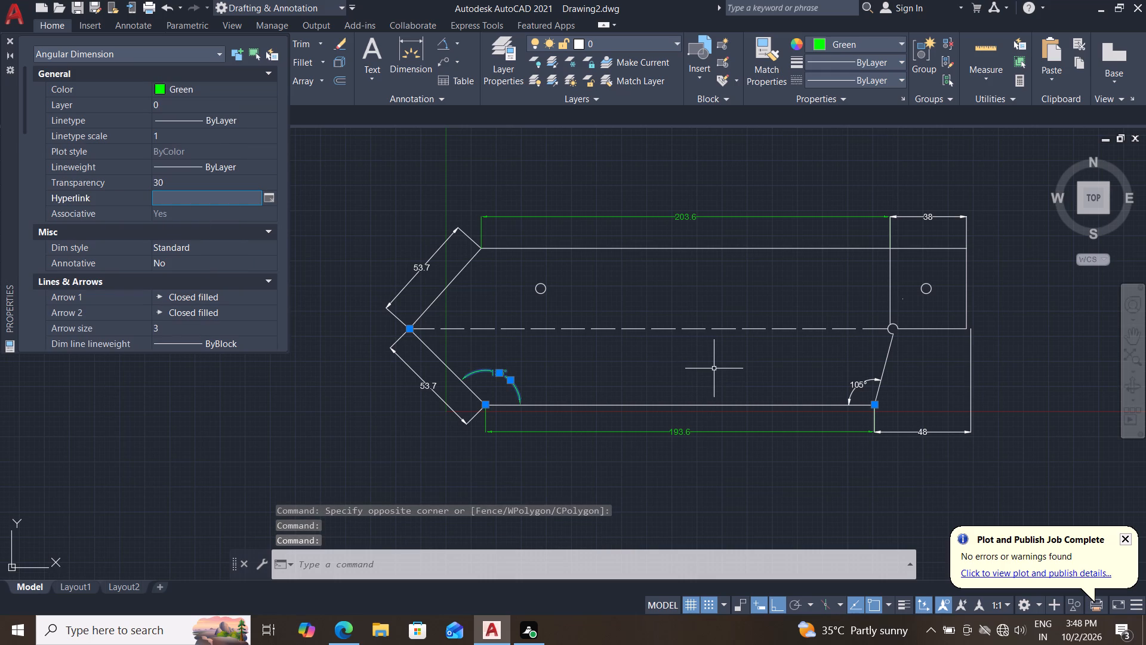
key(Escape)
key(Escape)
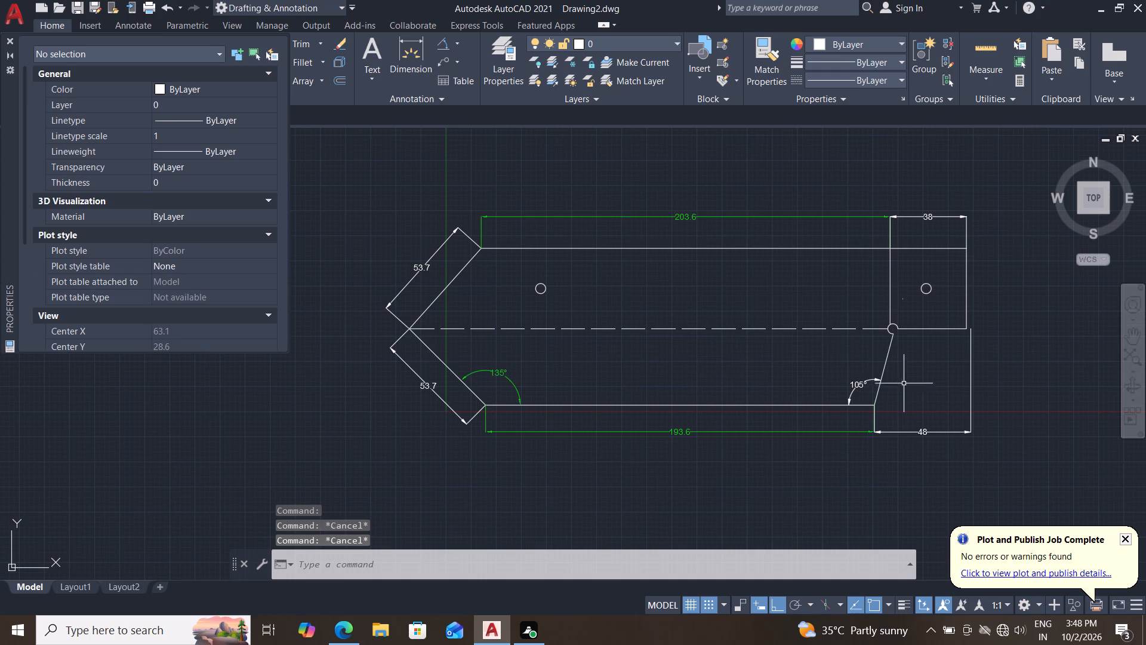
Change the 48 linear dimension below the profile's right end to Green and set its transparency to 30.
drag(1036, 391, 1027, 394)
click(941, 469)
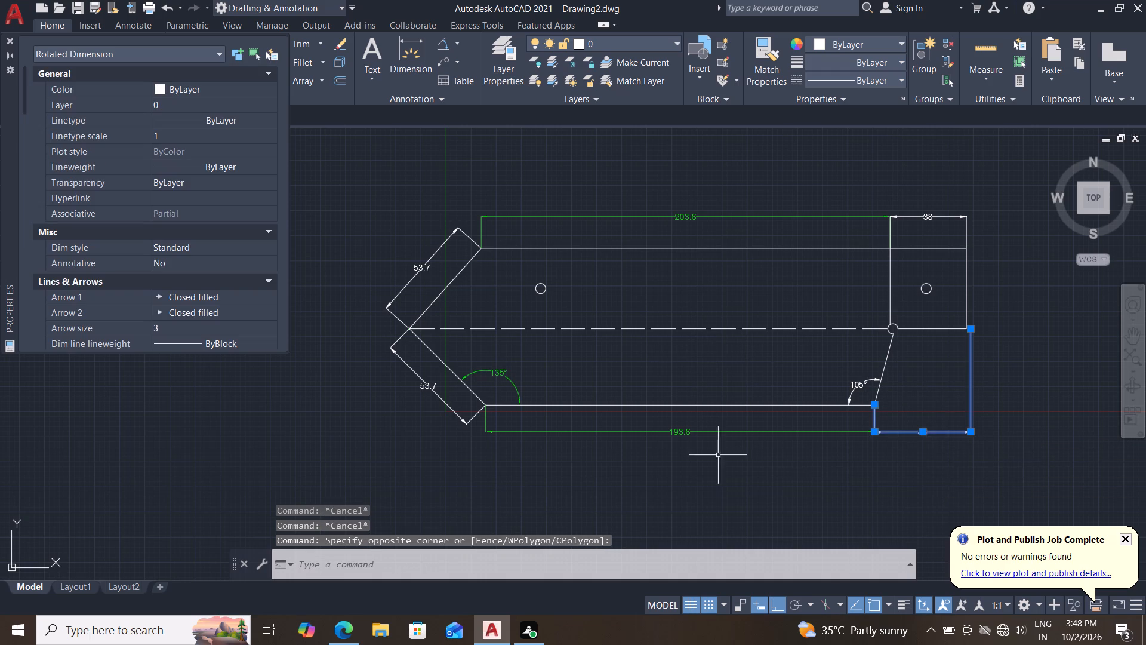
double_click(167, 88)
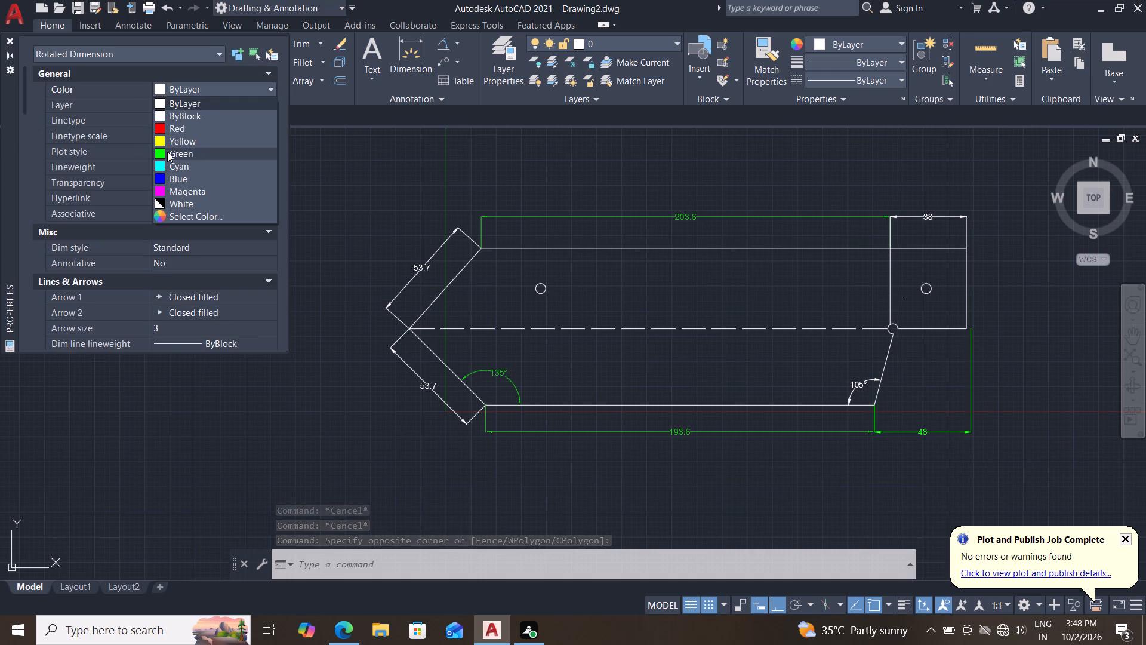
click(167, 152)
drag(193, 181, 97, 176)
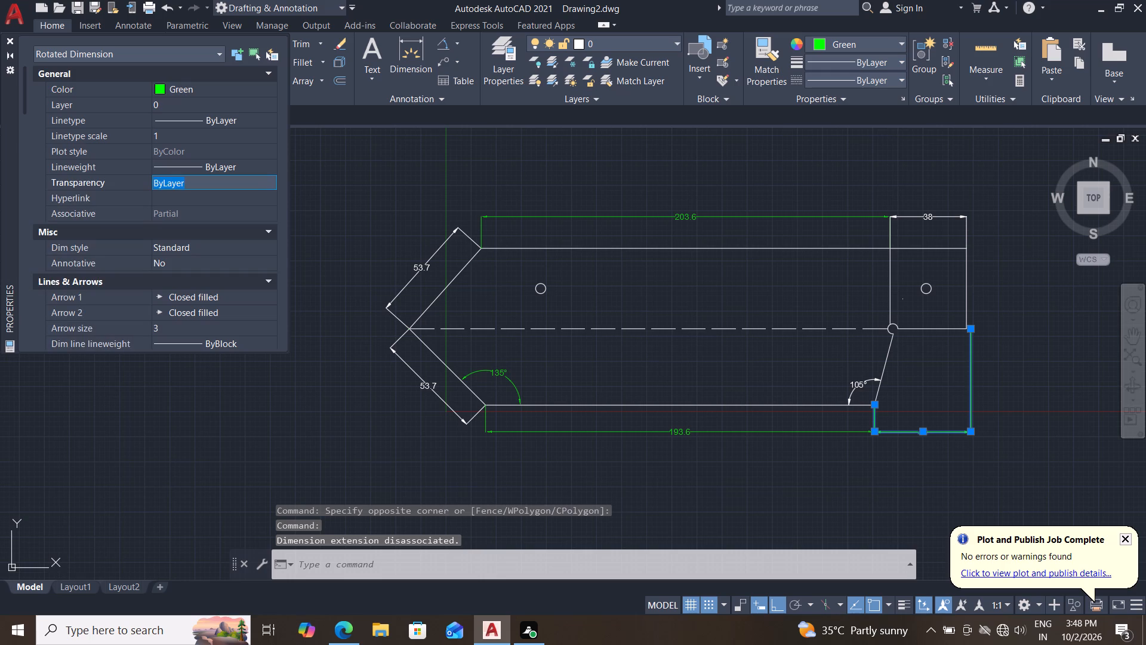
text(30)
key(Return)
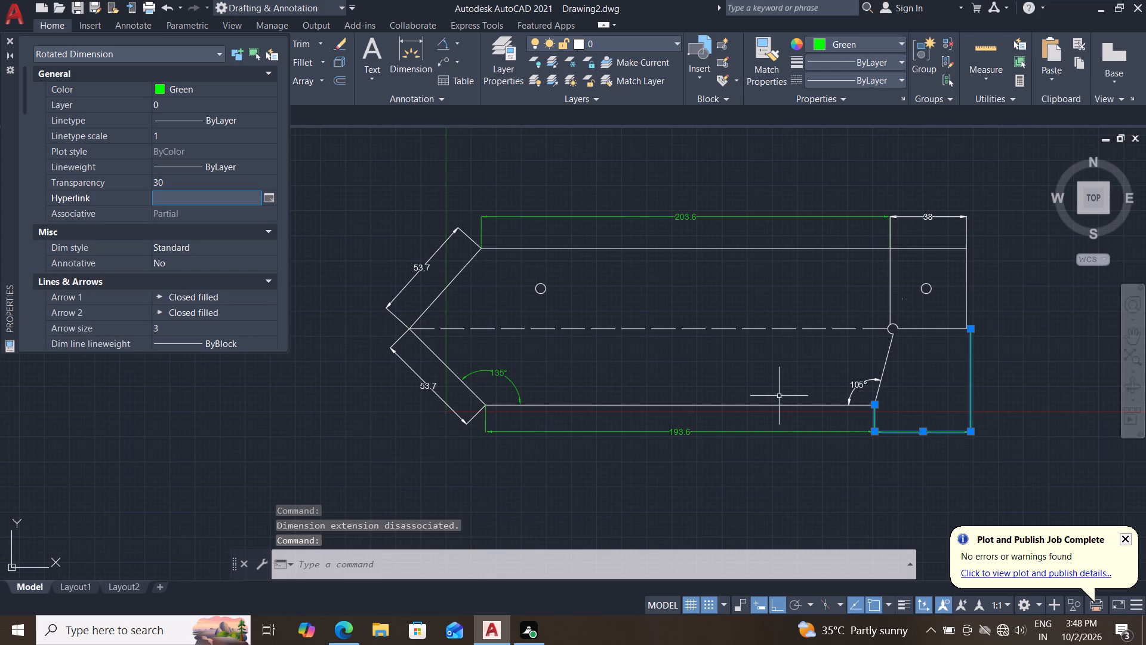
key(Escape)
key(Escape)
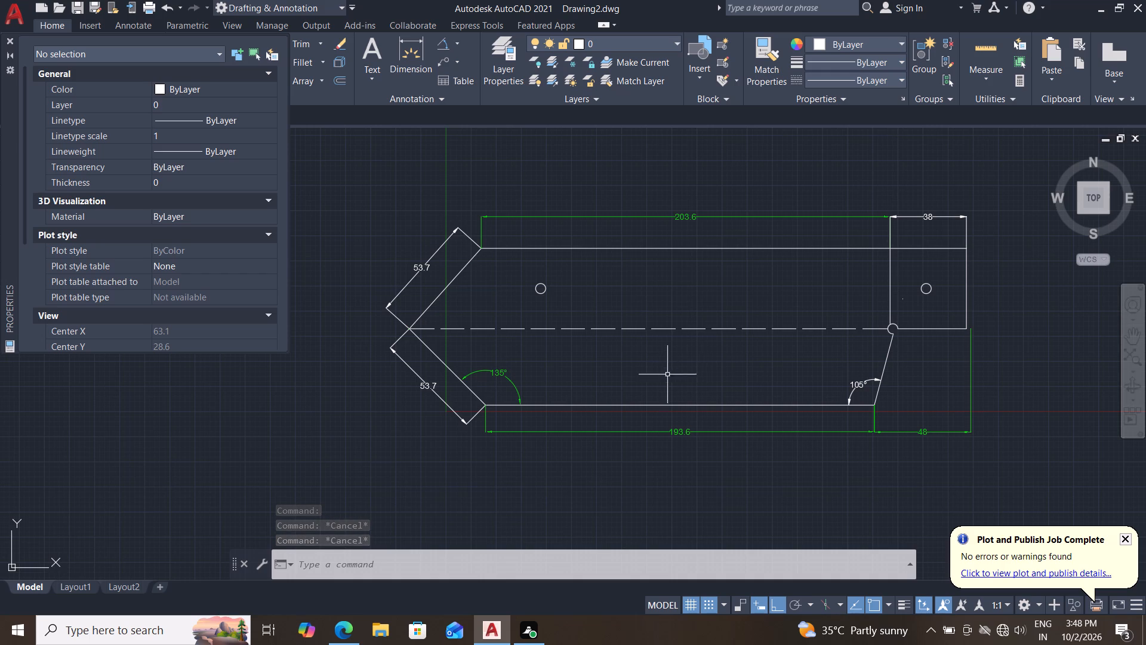
Change the aligned 53.7 dimension on the lower-left sloped side to Green and set its transparency to 30.
middle_drag(651, 366, 702, 370)
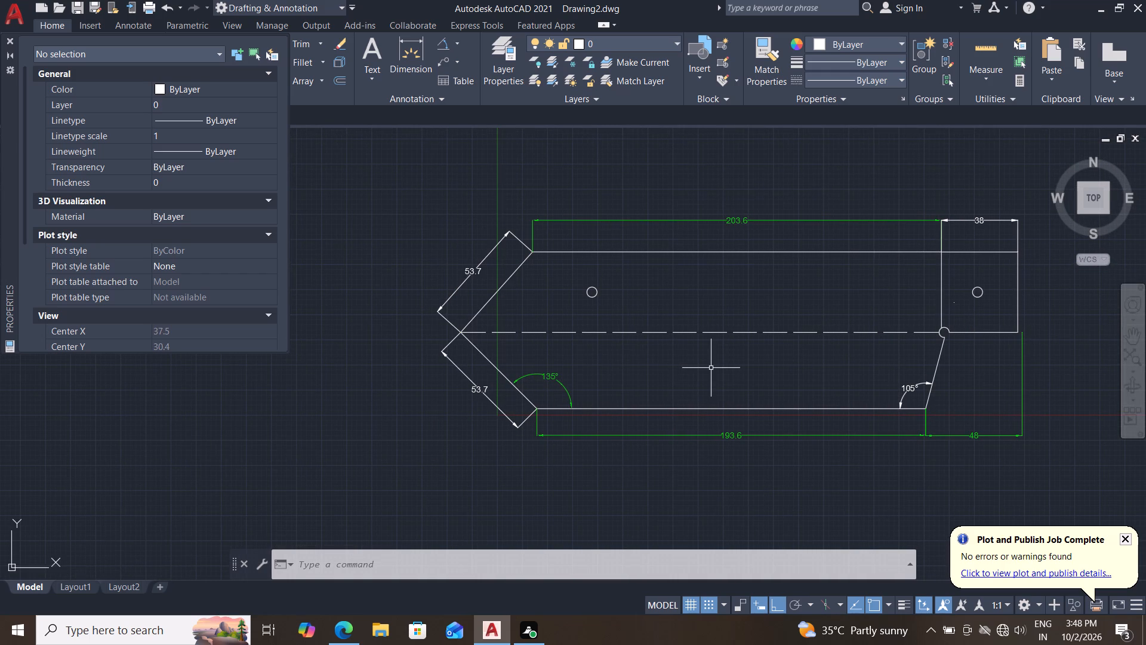
scroll(531, 374, up, 2)
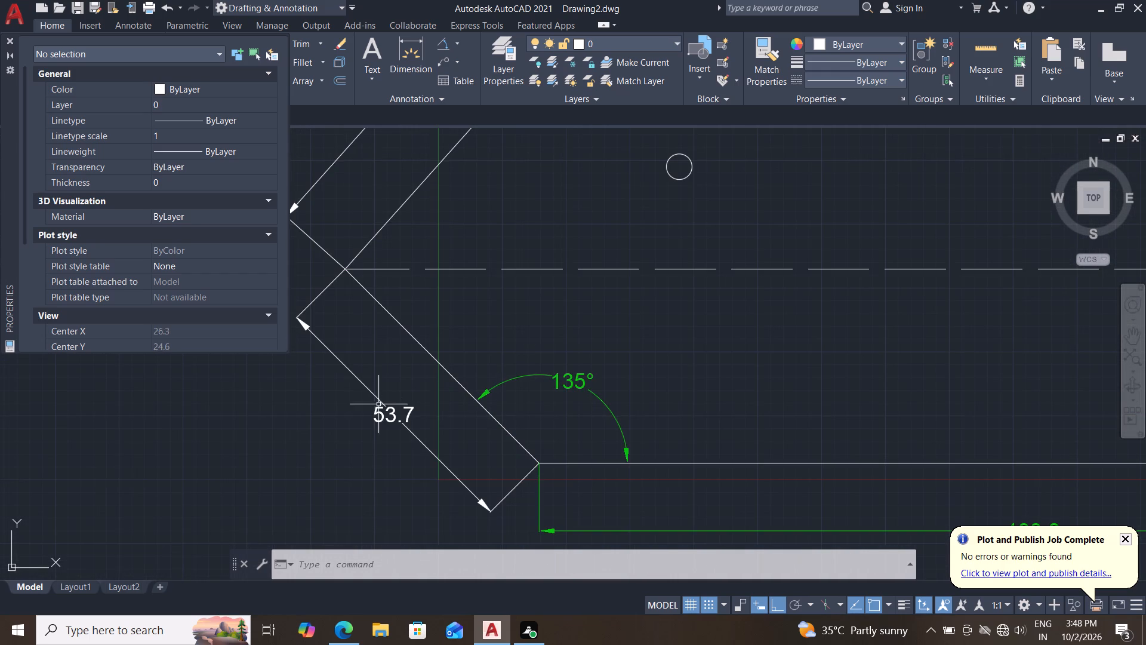
click(399, 389)
click(319, 434)
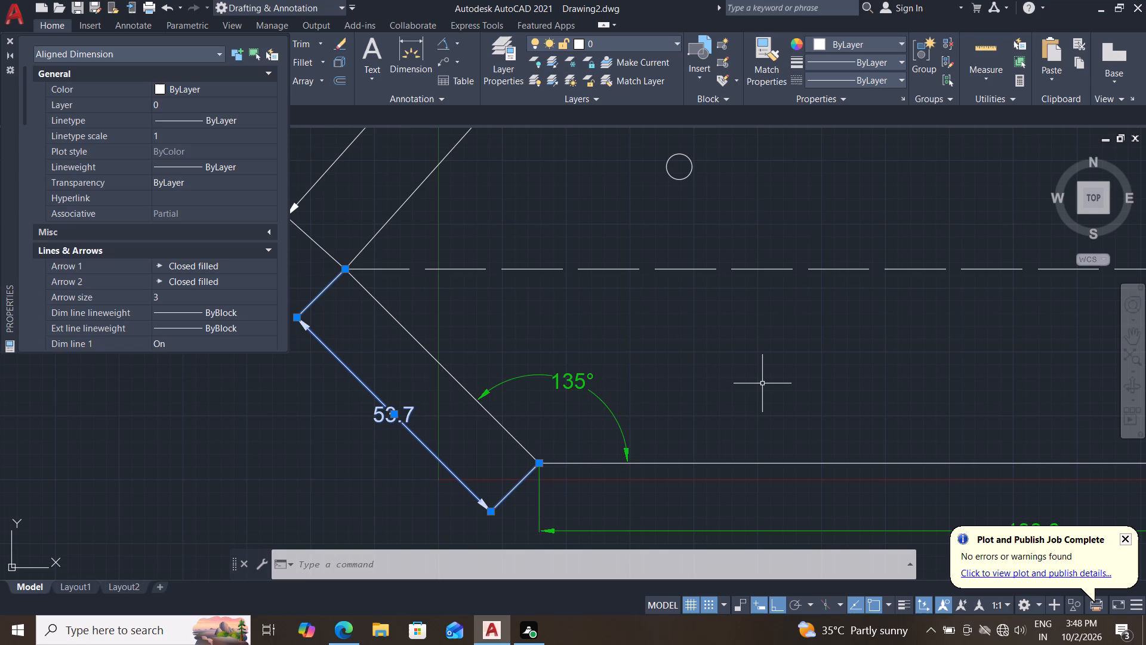
scroll(665, 353, down, 2)
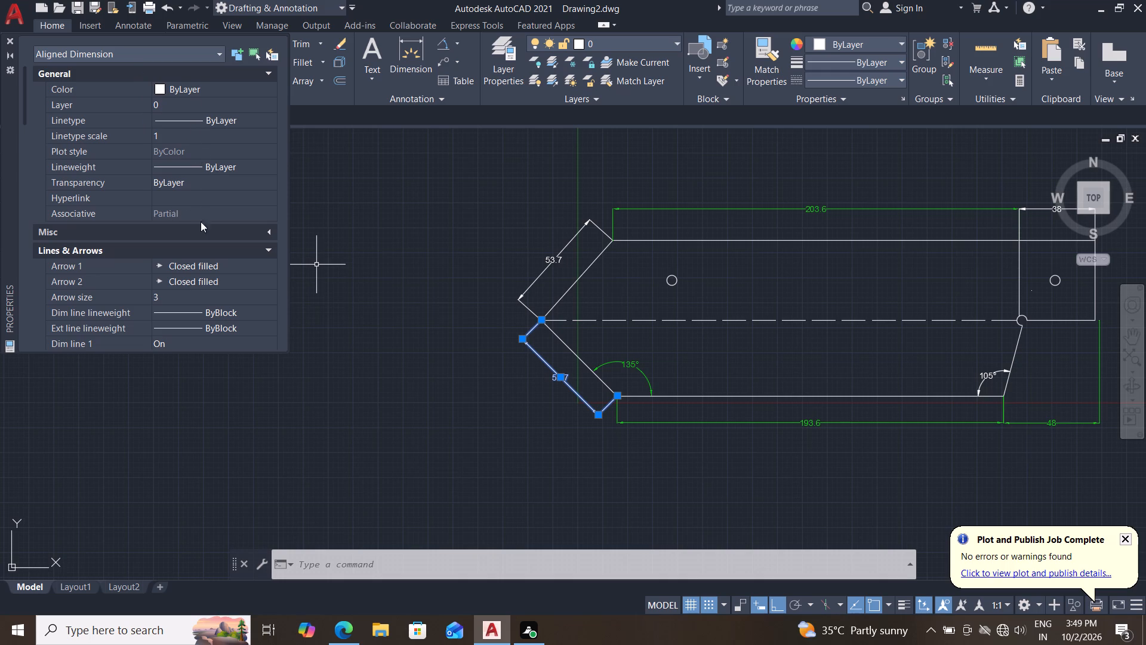
double_click(183, 87)
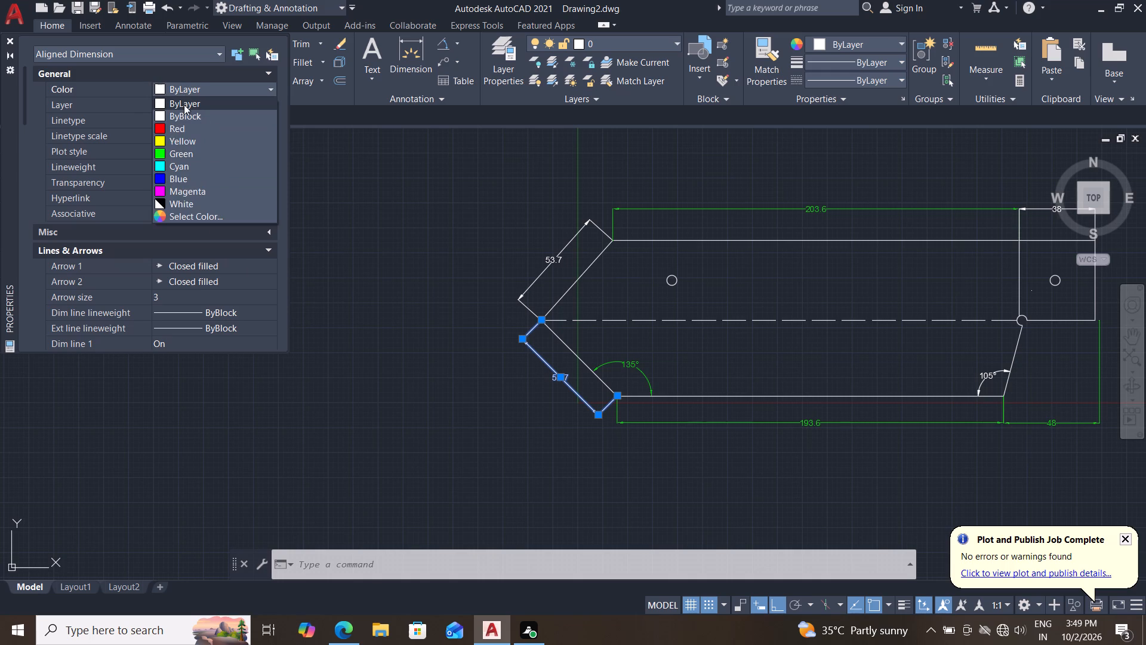
click(184, 151)
drag(202, 182, 148, 183)
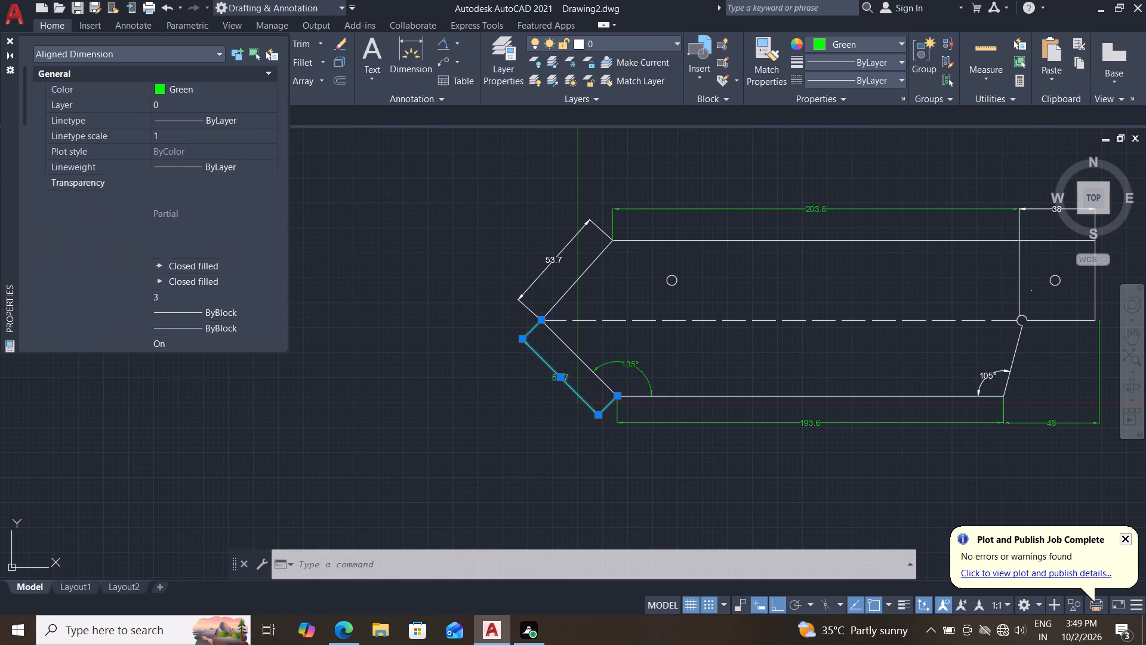
drag(148, 183, 102, 185)
text(30)
key(Return)
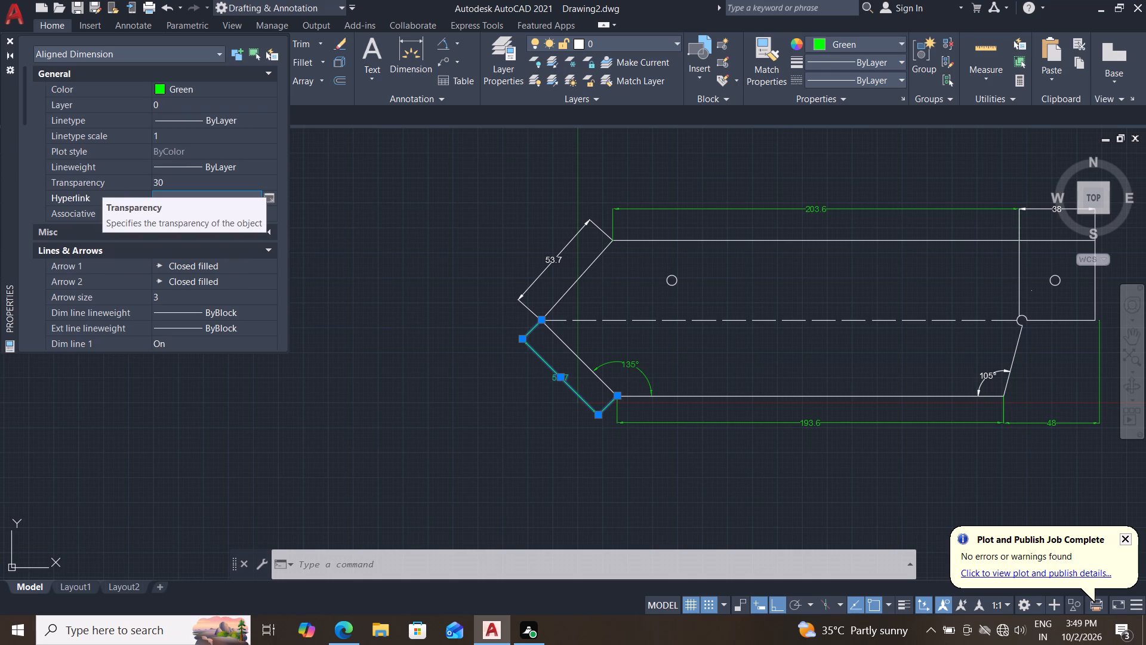
key(Escape)
key(Escape)
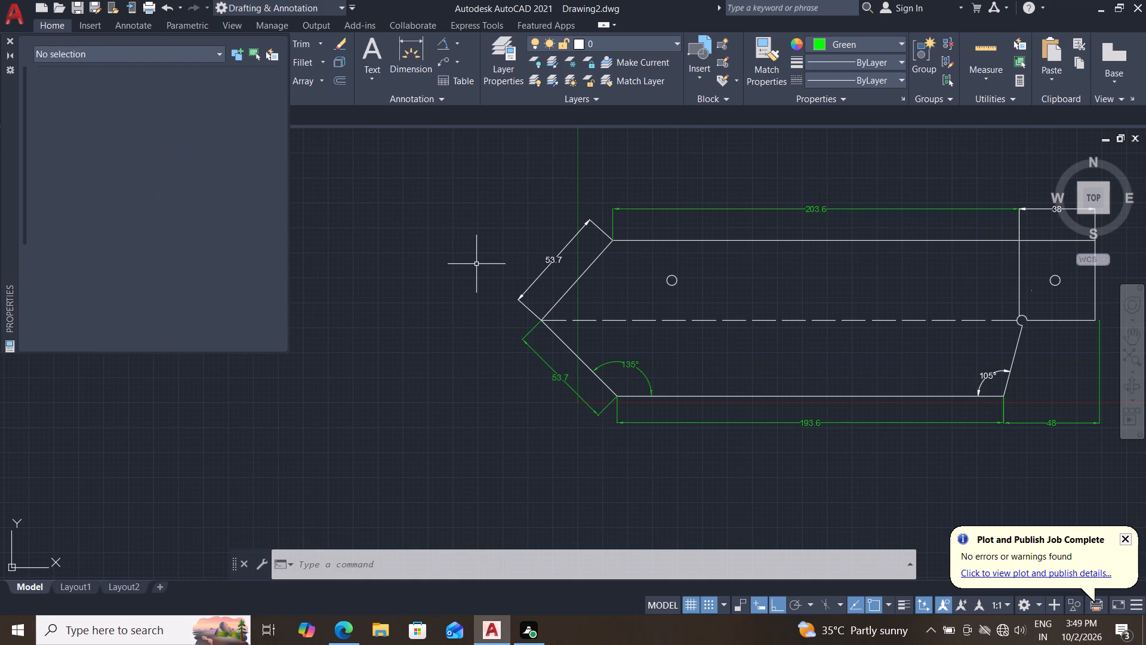
Change the aligned 53.7 dimension on the upper-left sloped side to Green and set its transparency to 30.
click(583, 206)
click(532, 271)
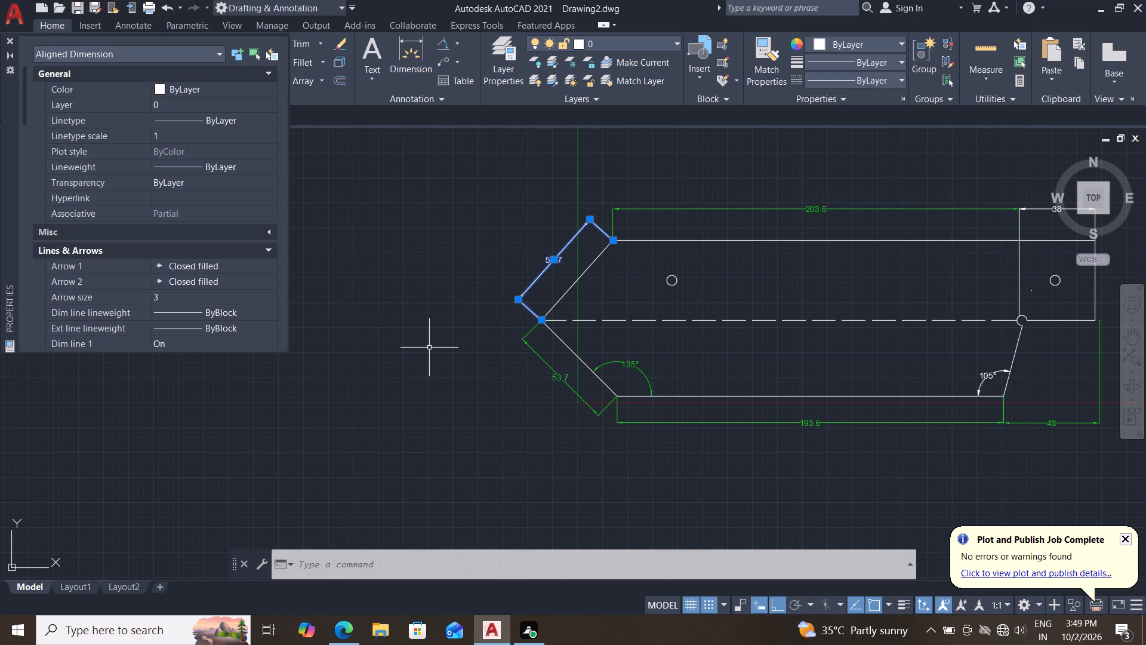
middle_drag(432, 318, 341, 328)
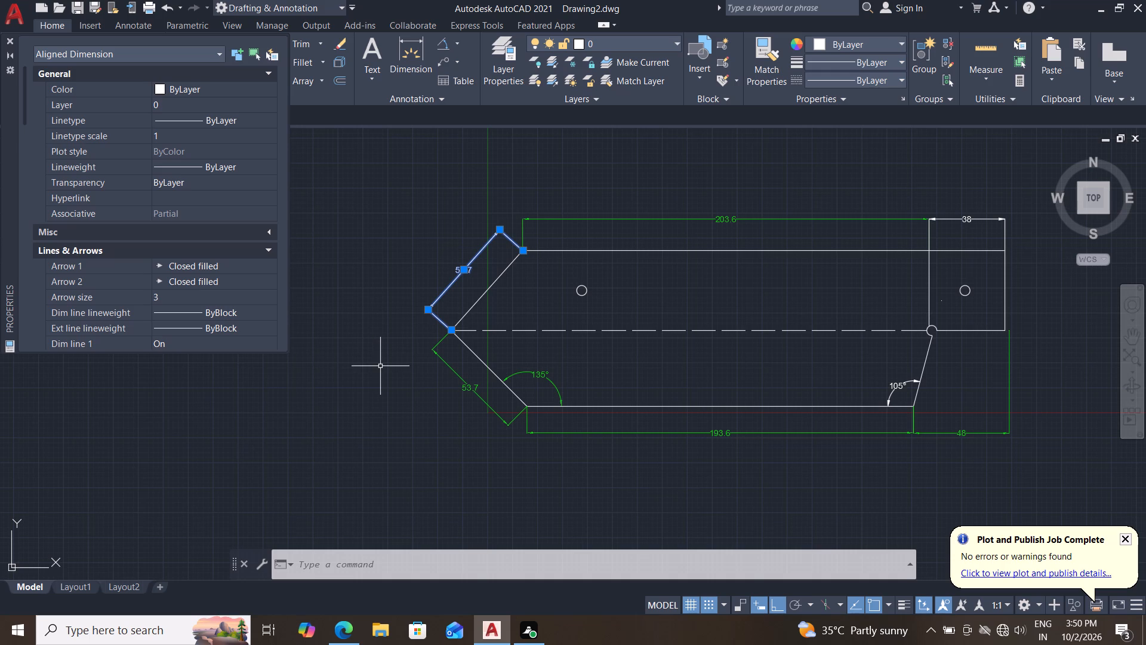
double_click(207, 91)
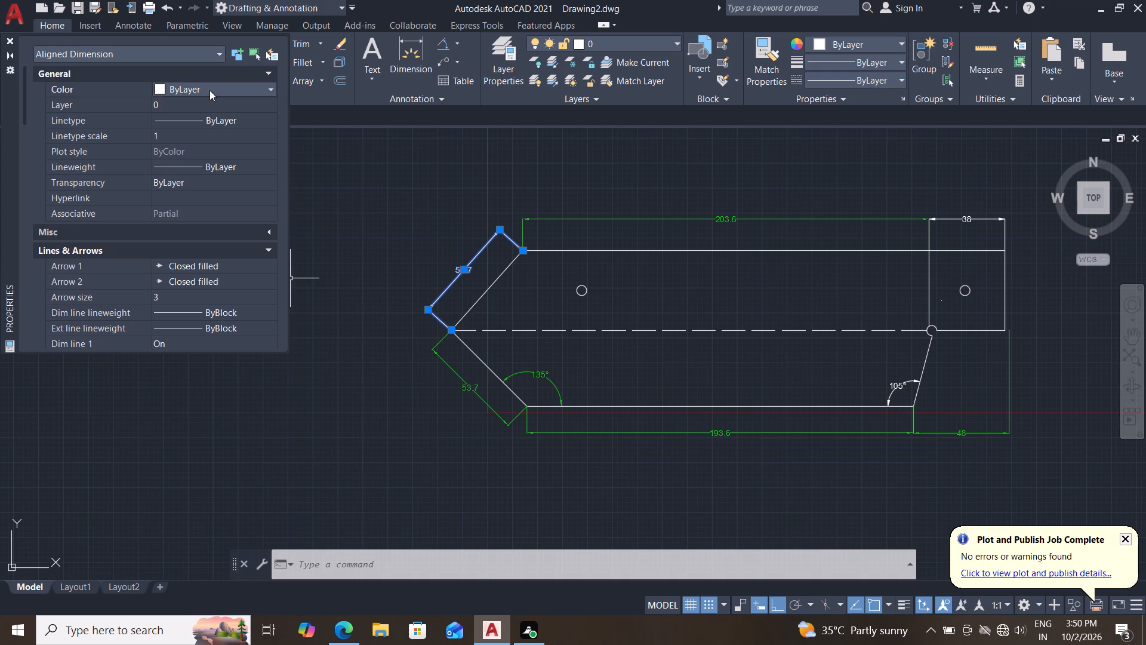
click(176, 158)
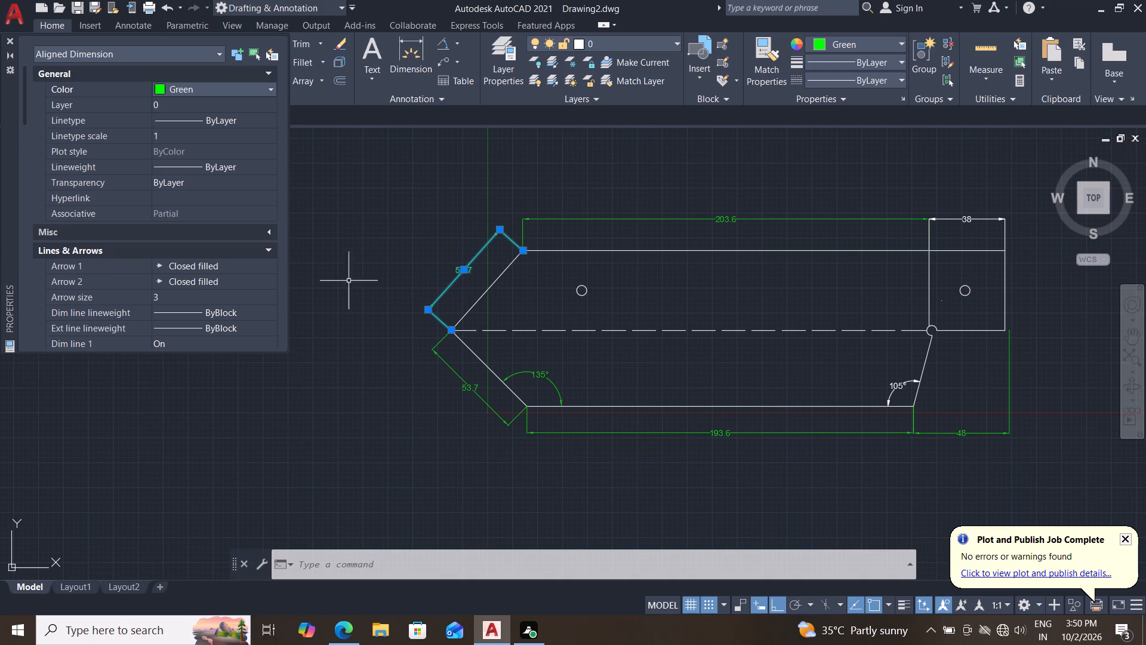
drag(207, 188, 94, 176)
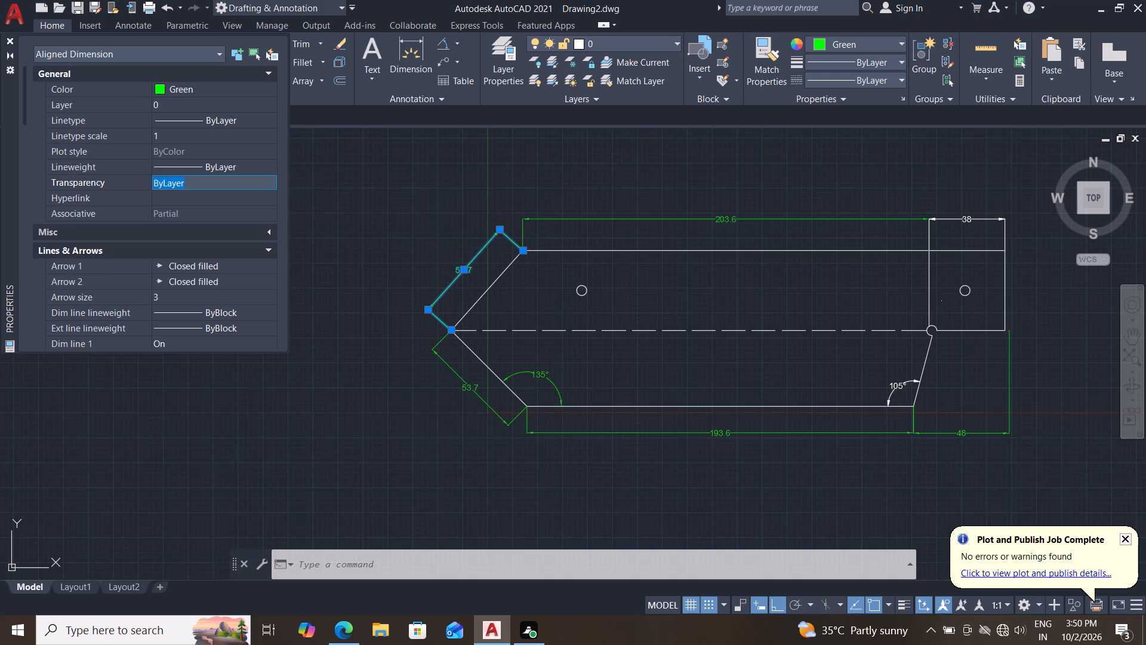
text(30)
key(Return)
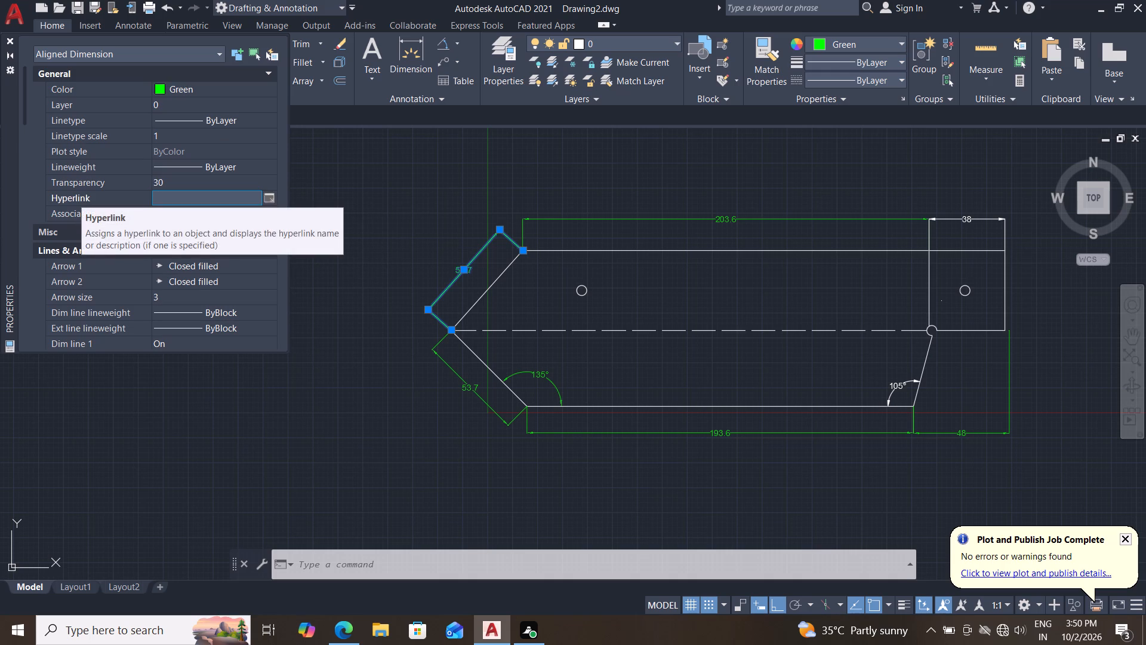
key(Escape)
key(Escape)
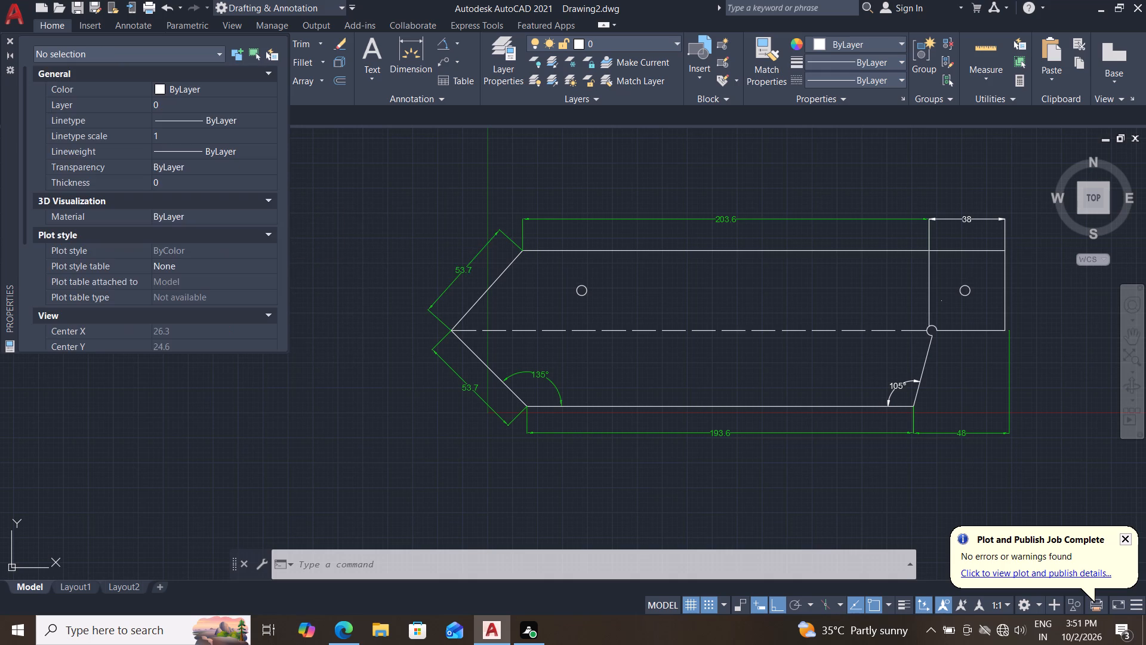
Change the 38 linear dimension above the attached rectangle to Green and set its transparency to 30.
middle_drag(771, 274, 695, 277)
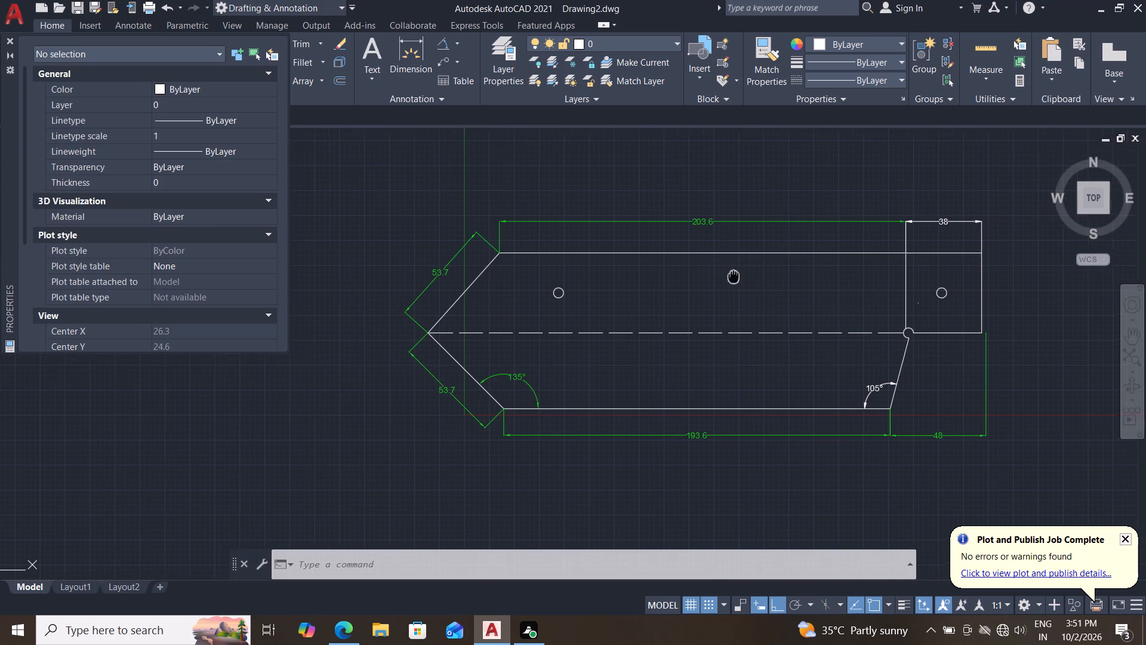
middle_drag(695, 277, 664, 286)
click(923, 207)
click(865, 235)
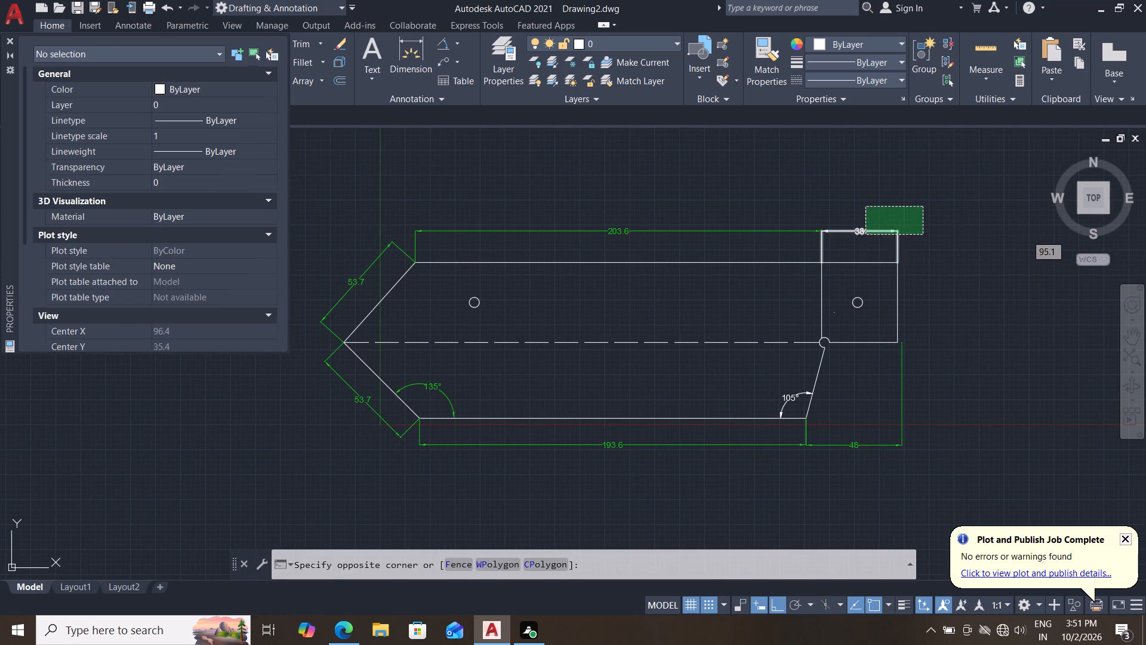
double_click(189, 90)
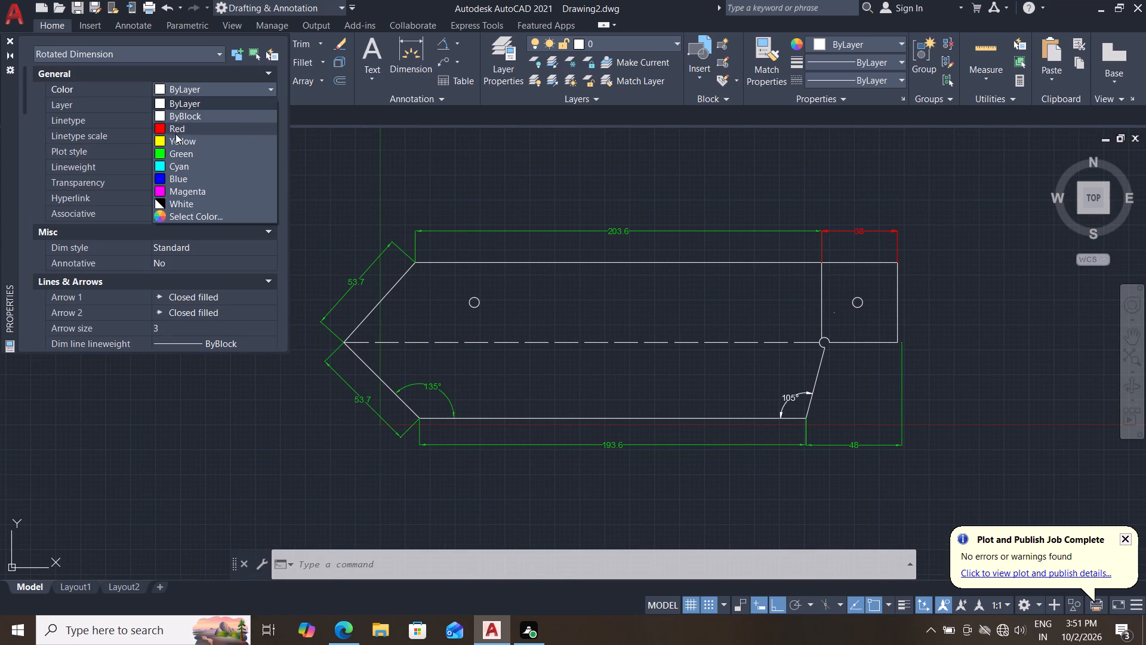
click(175, 157)
drag(195, 185, 66, 177)
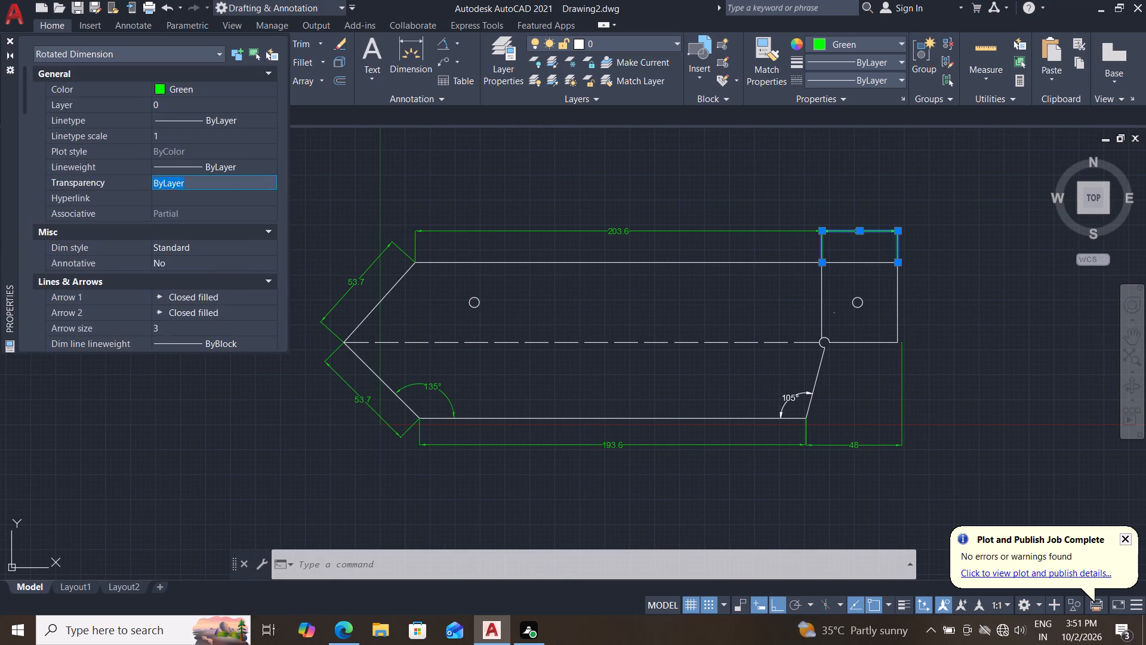
text(30)
key(Return)
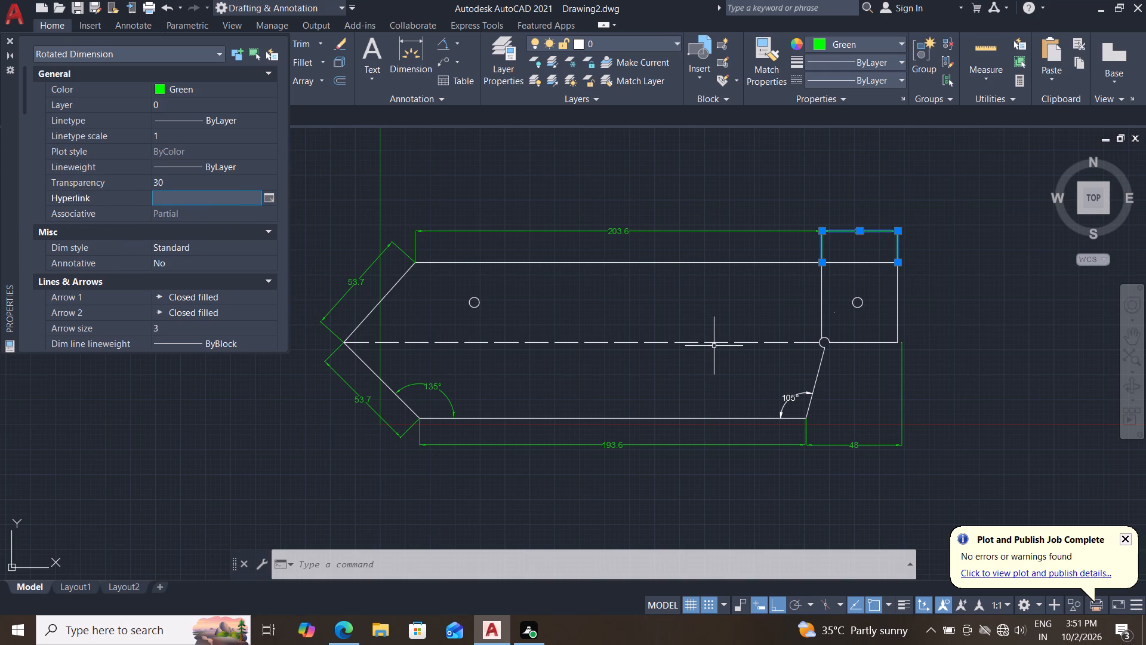
key(Escape)
key(Escape)
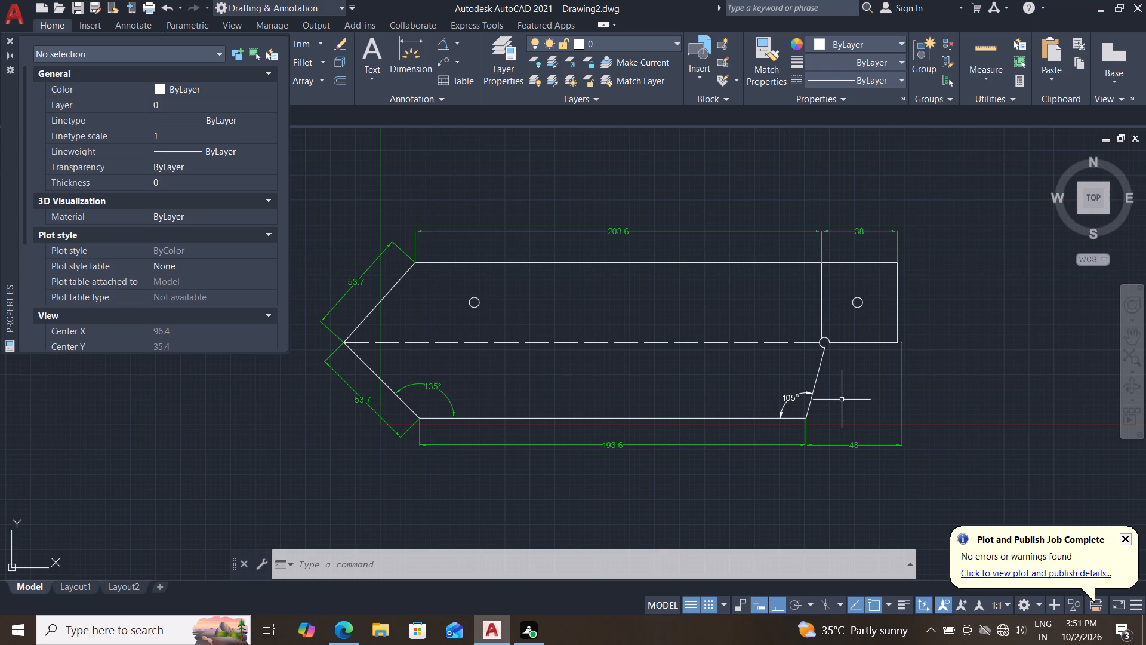
Close the object properties display to clear the view of the whole profile.
middle_drag(831, 400, 738, 406)
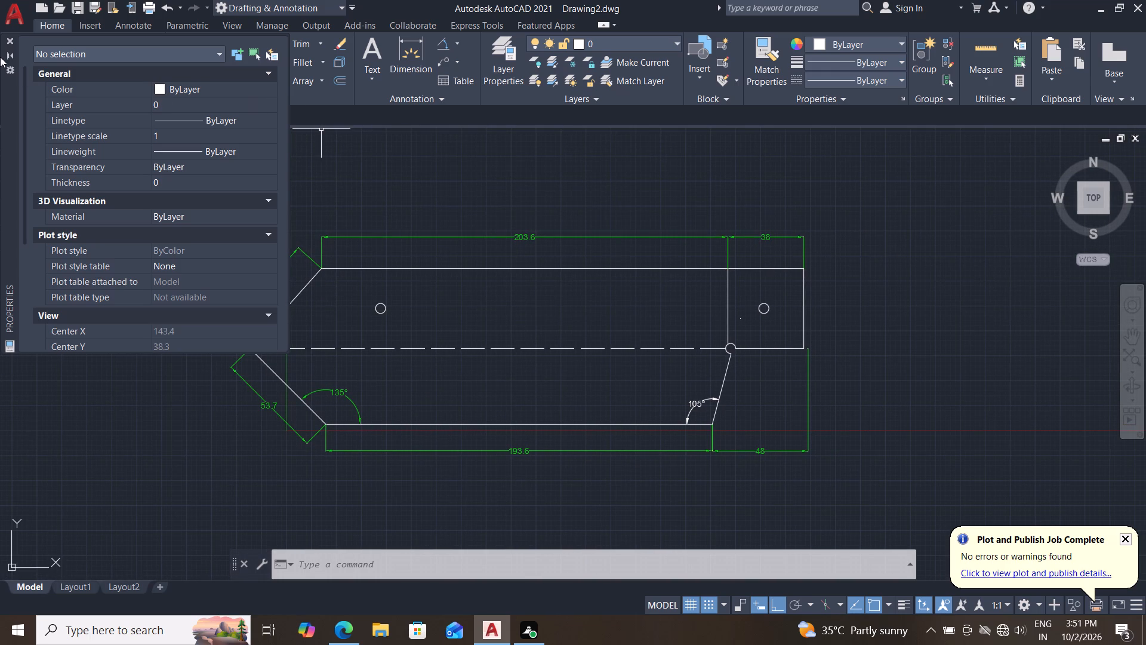
click(8, 39)
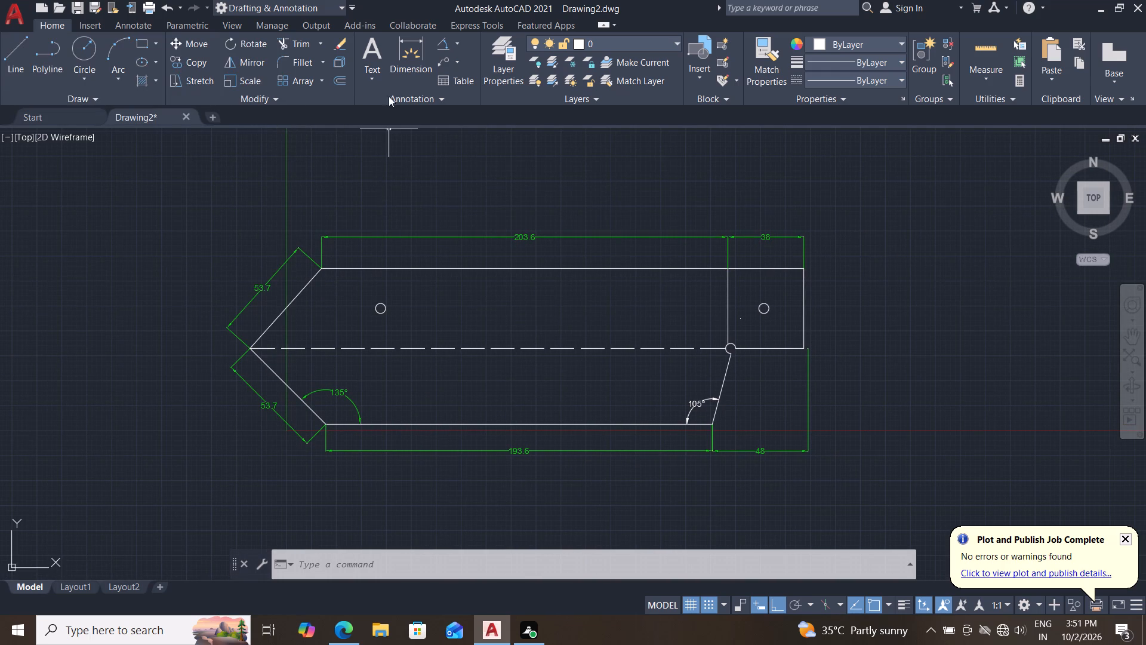
Dimension the height of the attached rectangle, placing the vertical dimension outside its right-hand edge.
click(406, 50)
scroll(835, 402, up, 2)
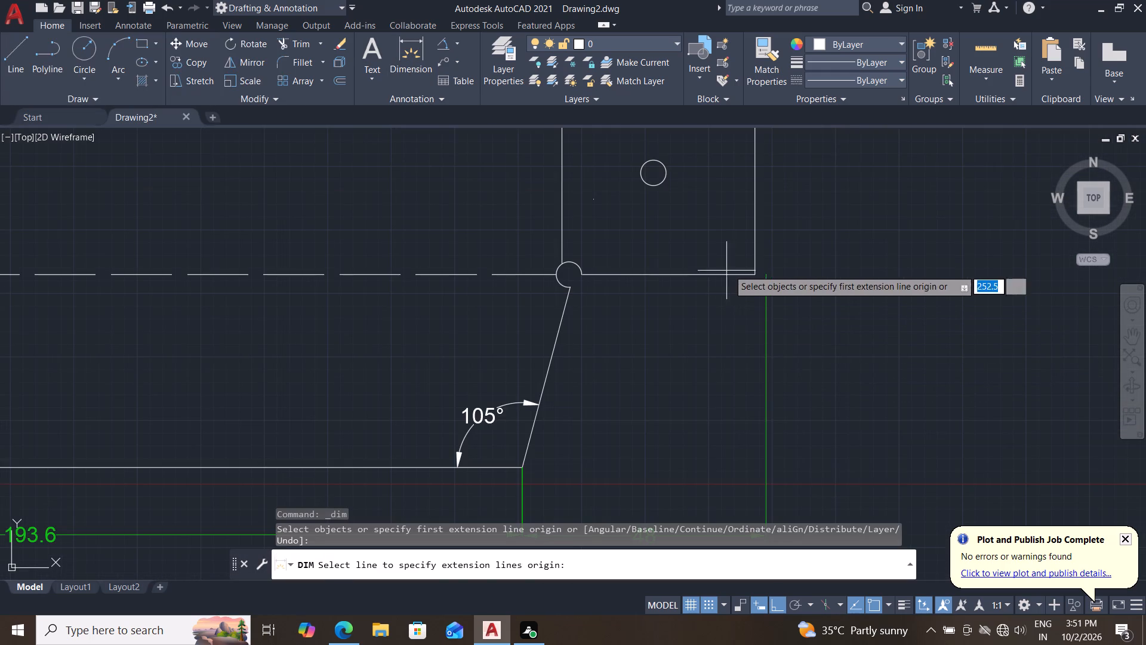
click(748, 276)
middle_drag(751, 315, 726, 503)
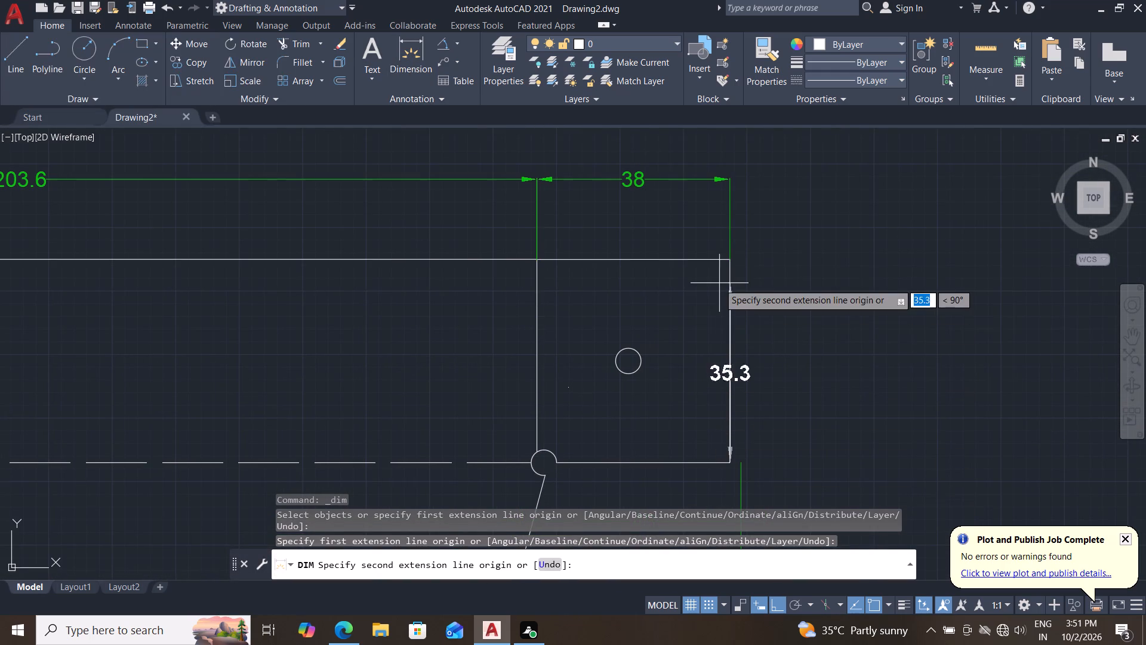
click(732, 257)
click(794, 303)
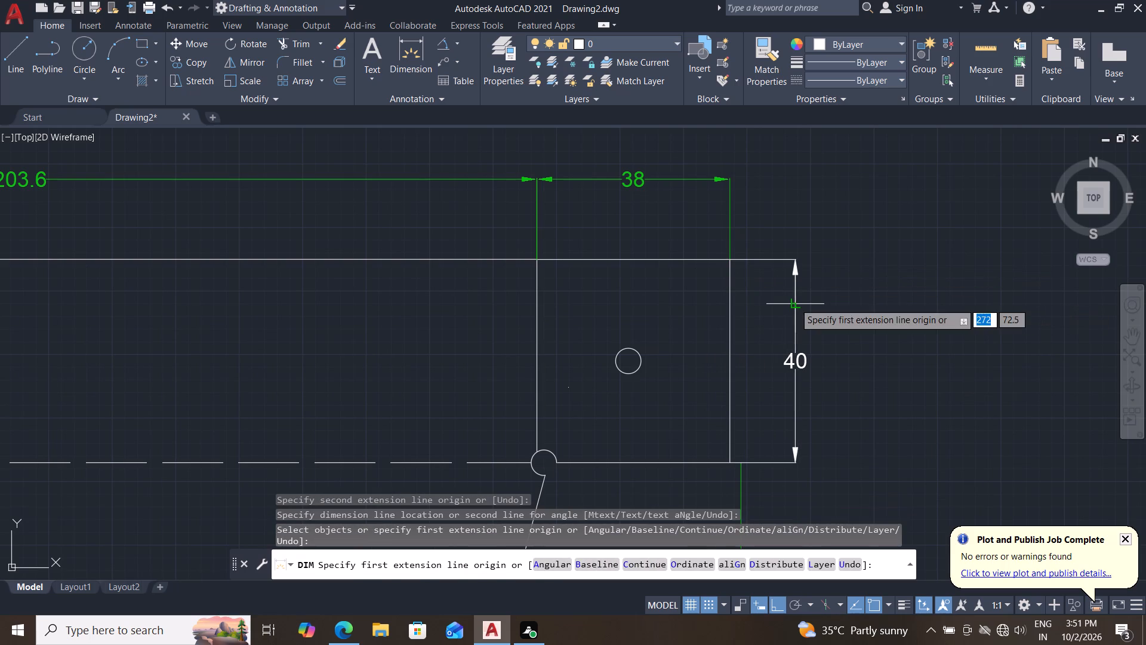
Dimension the attached rectangle's hole centre vertically from the top edge and horizontally from the right-hand edge.
click(631, 363)
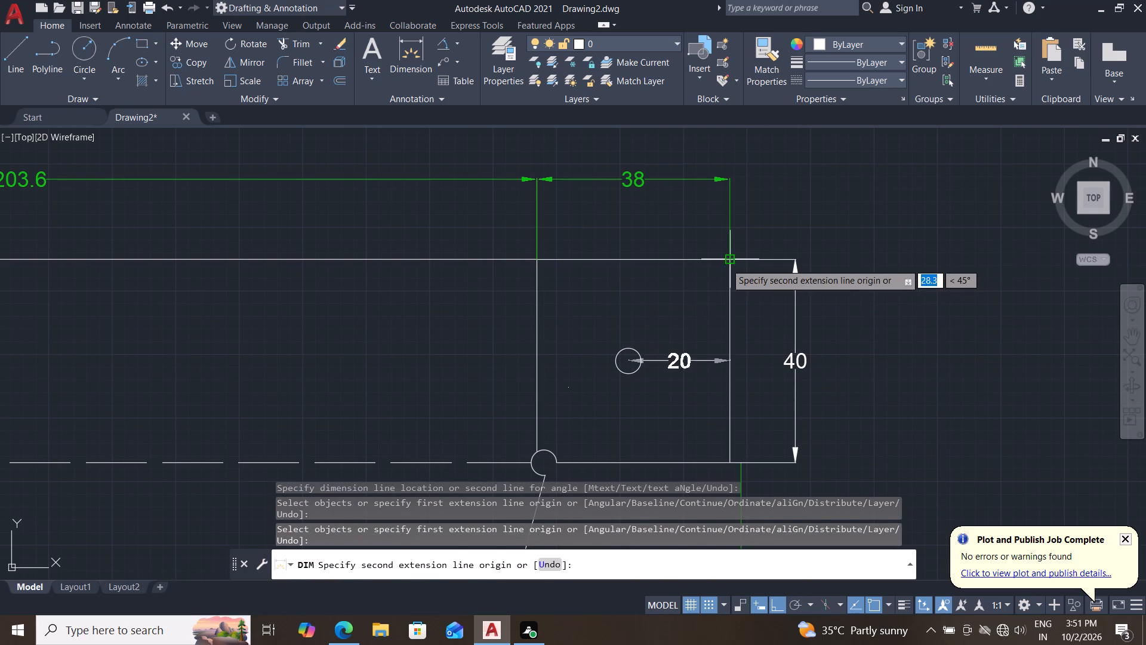
click(726, 263)
click(751, 300)
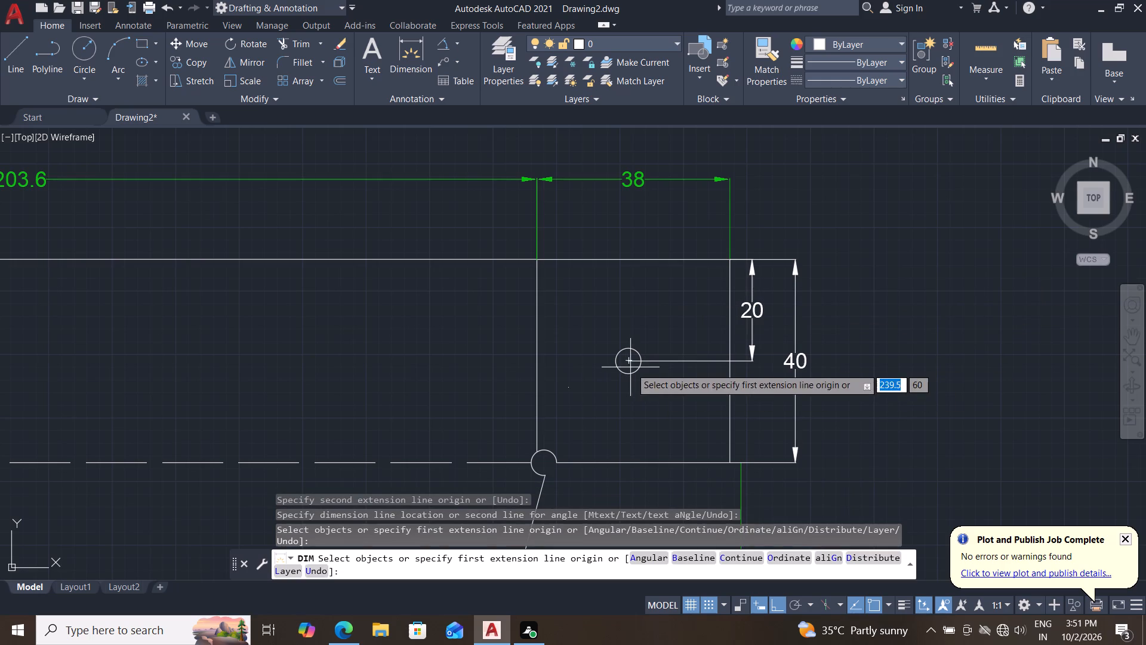
click(629, 360)
drag(733, 358, 722, 342)
drag(698, 314, 695, 323)
key(Escape)
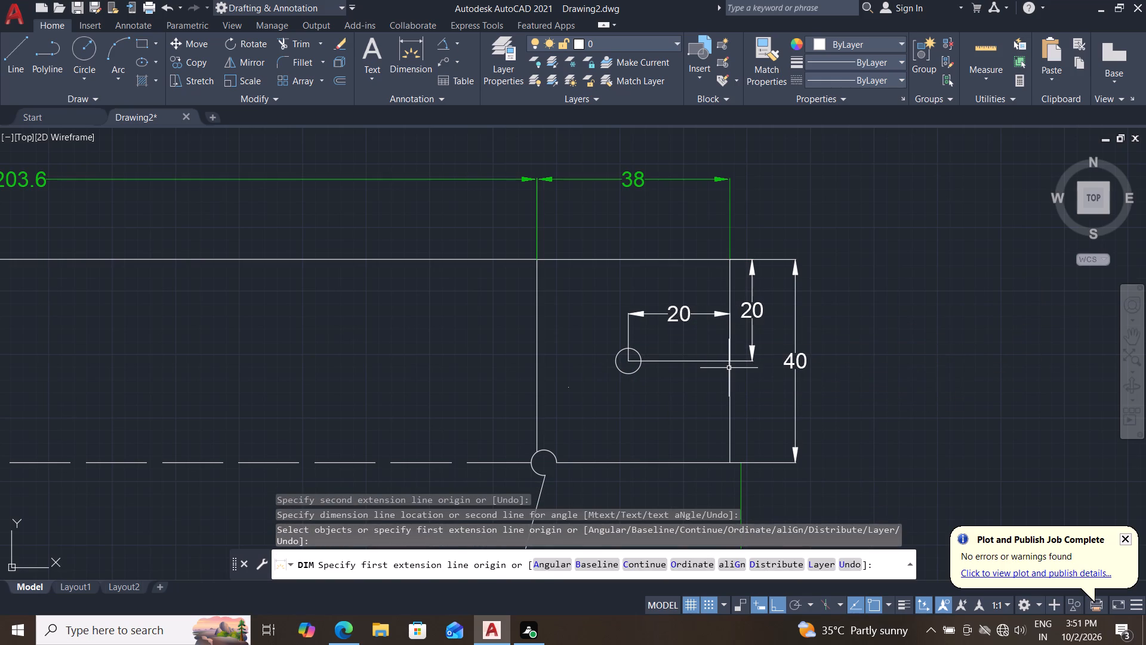
key(Escape)
Dimension the horizontal distance from the profile's left vertex to the centre of the left hole.
scroll(641, 396, down, 2)
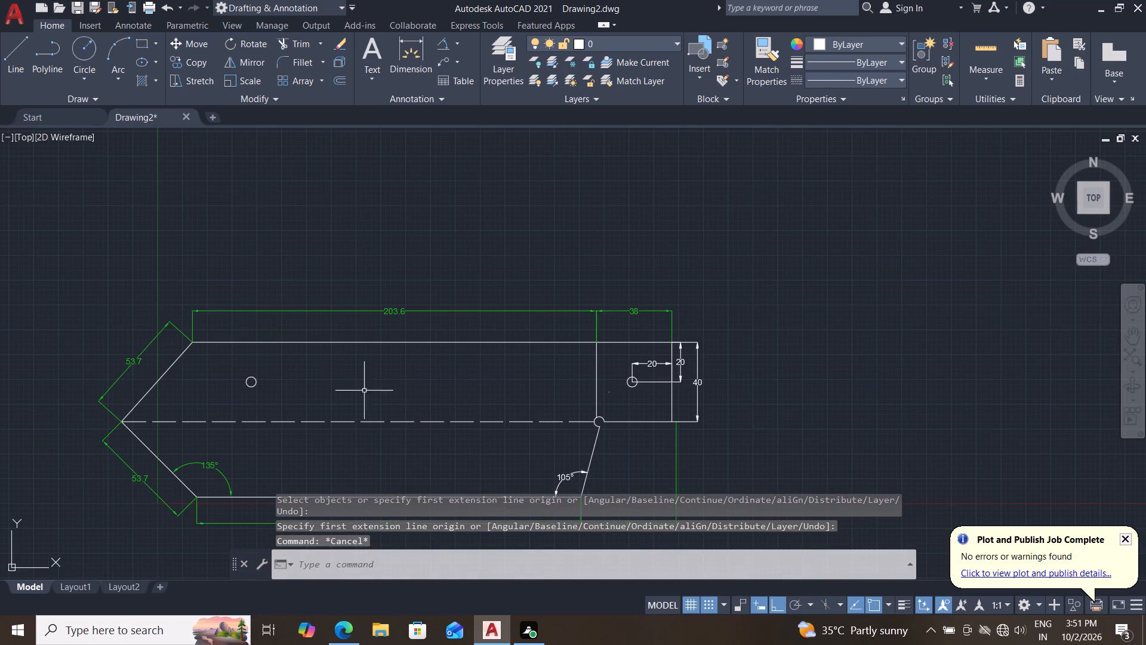
middle_drag(324, 379, 417, 365)
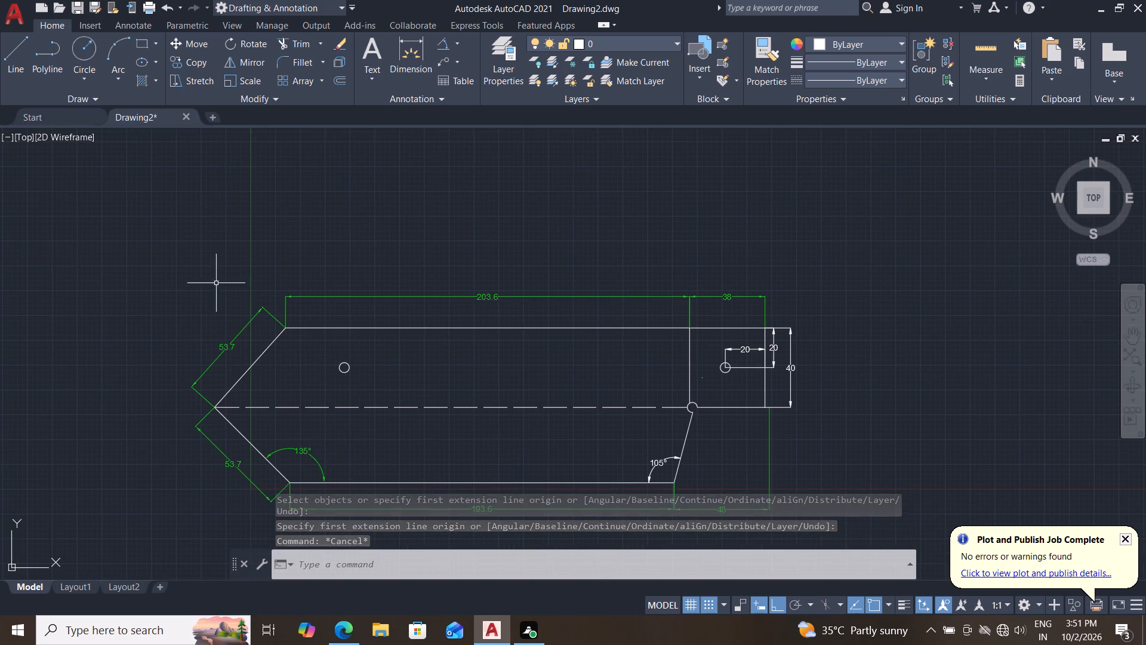
click(416, 49)
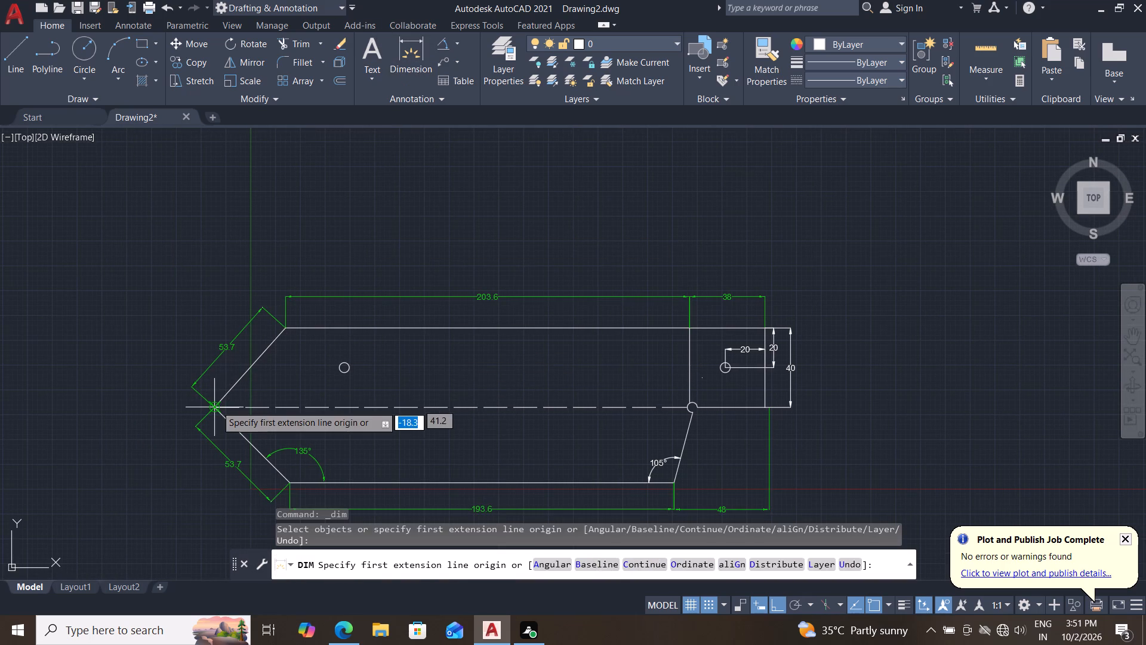
click(216, 406)
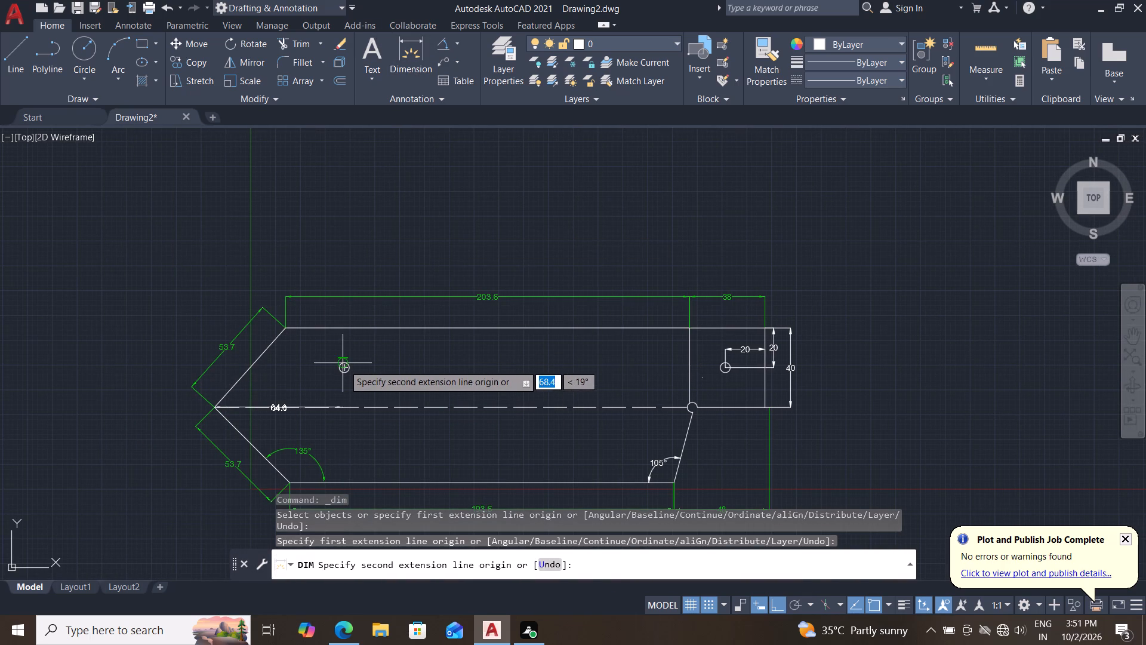
click(347, 371)
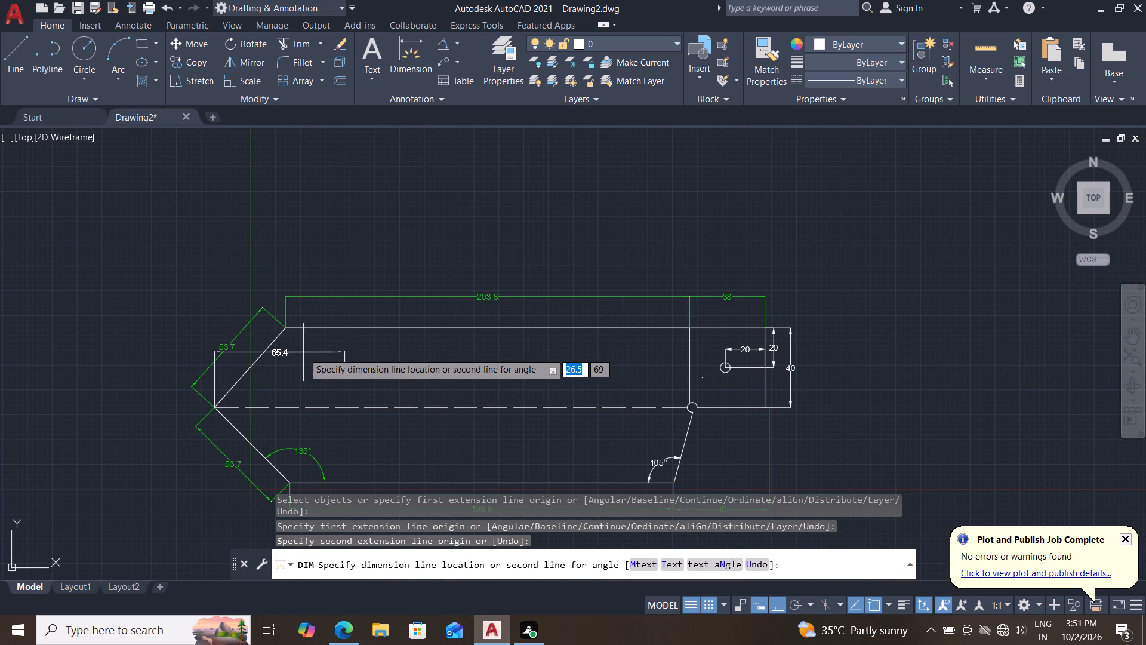
click(303, 355)
Dimension the vertical distance from the left hole's centre to the profile's top edge, placing it just right of the hole.
middle_drag(310, 386, 313, 421)
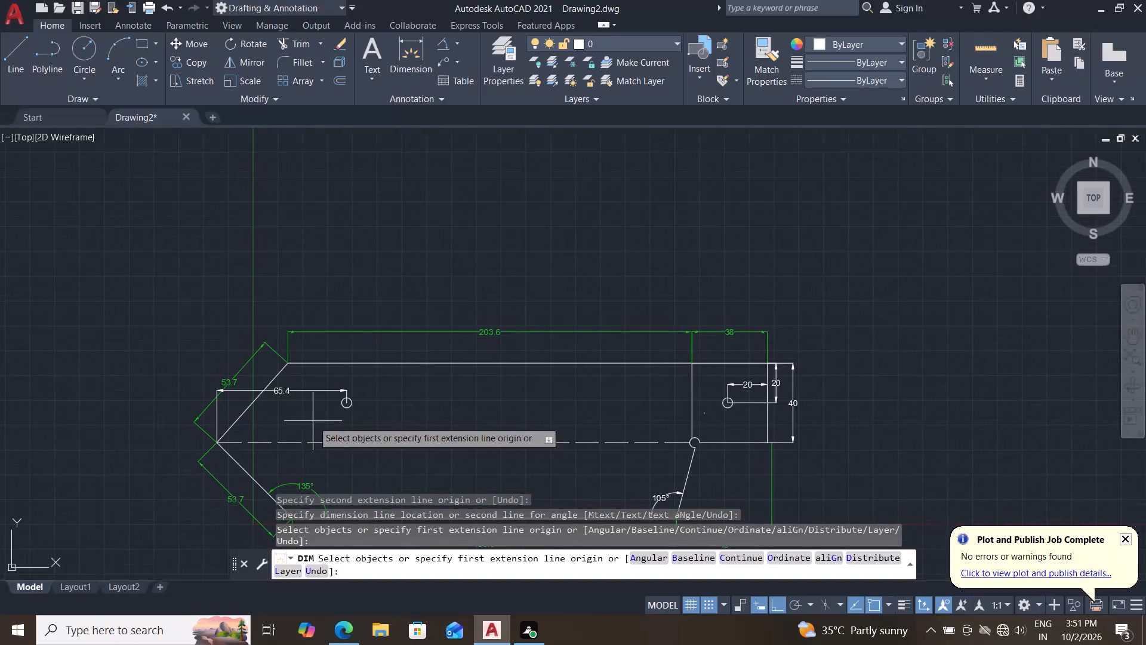
scroll(343, 414, up, 3)
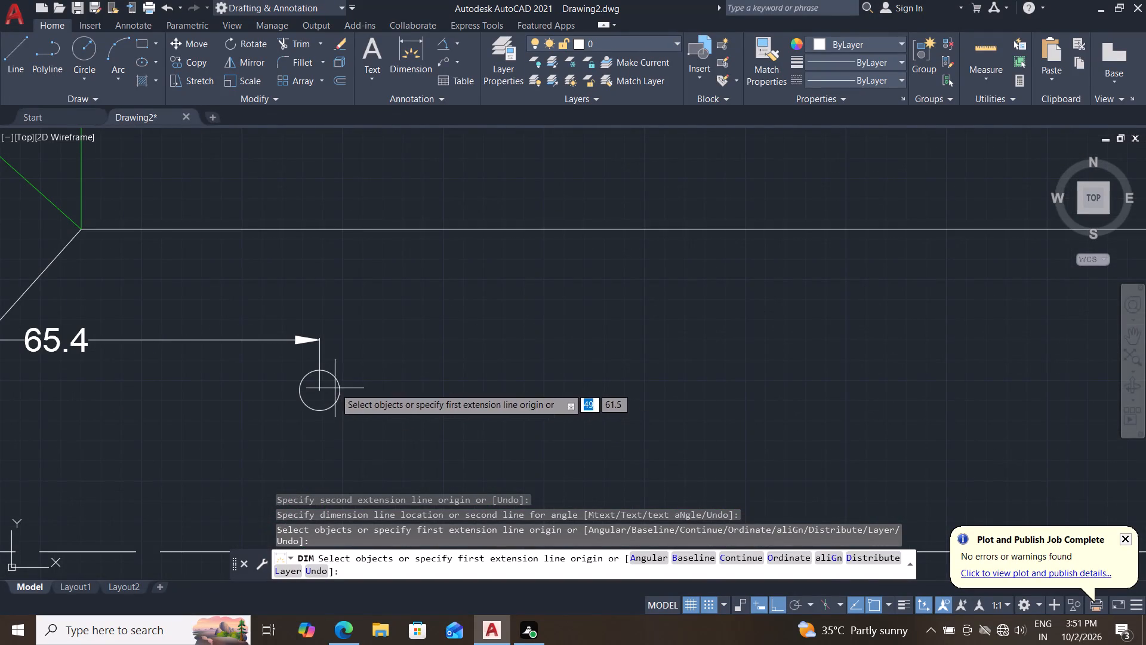
click(319, 392)
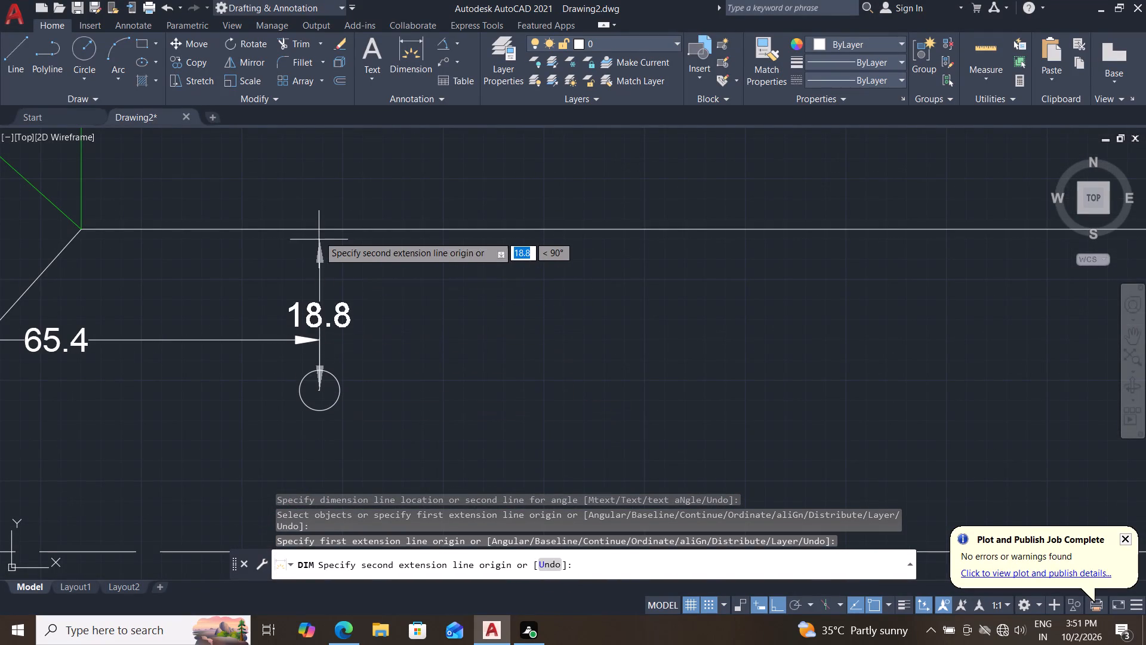
click(316, 232)
click(351, 271)
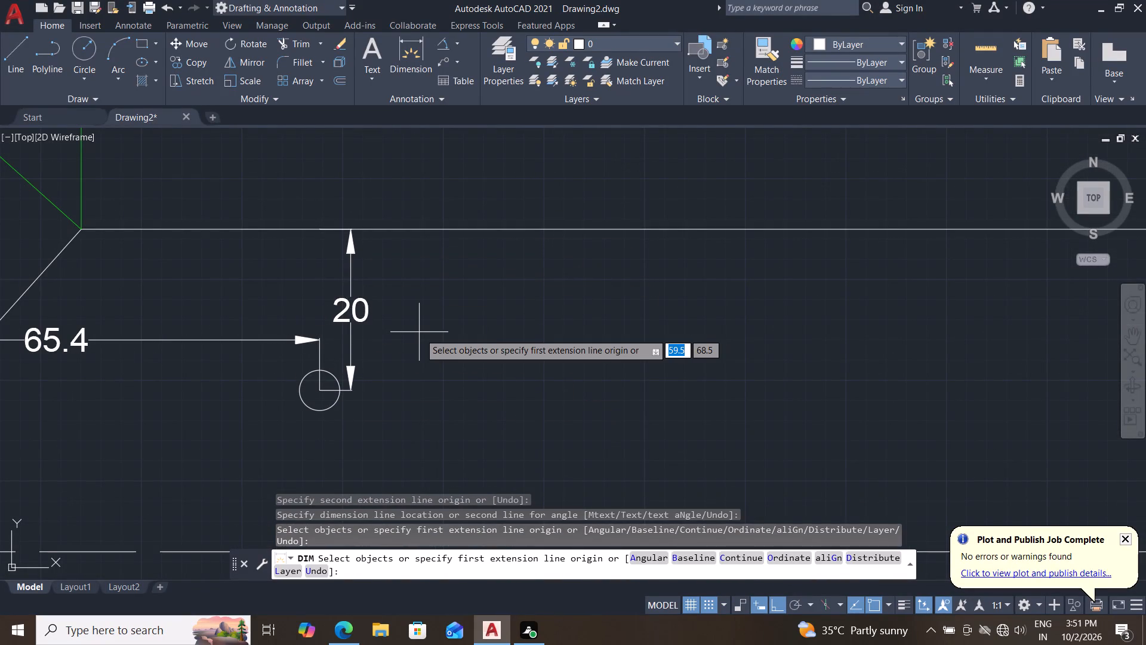
key(Escape)
key(Escape)
key(Escape)
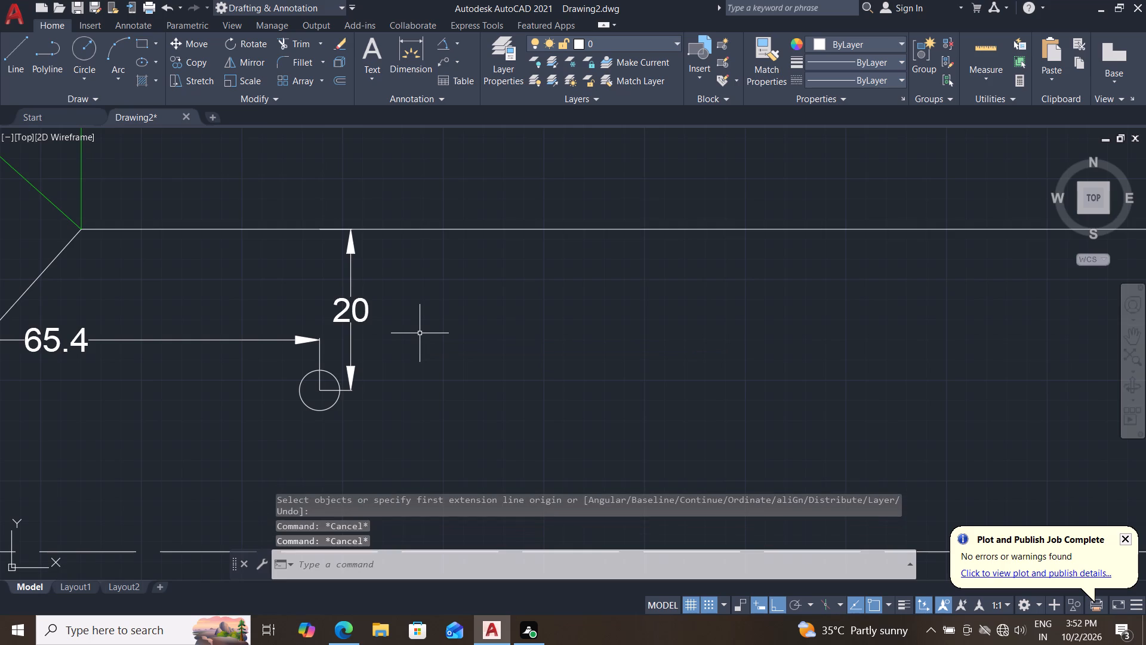
Change the horizontal 65.4 dimension to the left hole to Green and set its transparency to 30.
scroll(427, 330, down, 2)
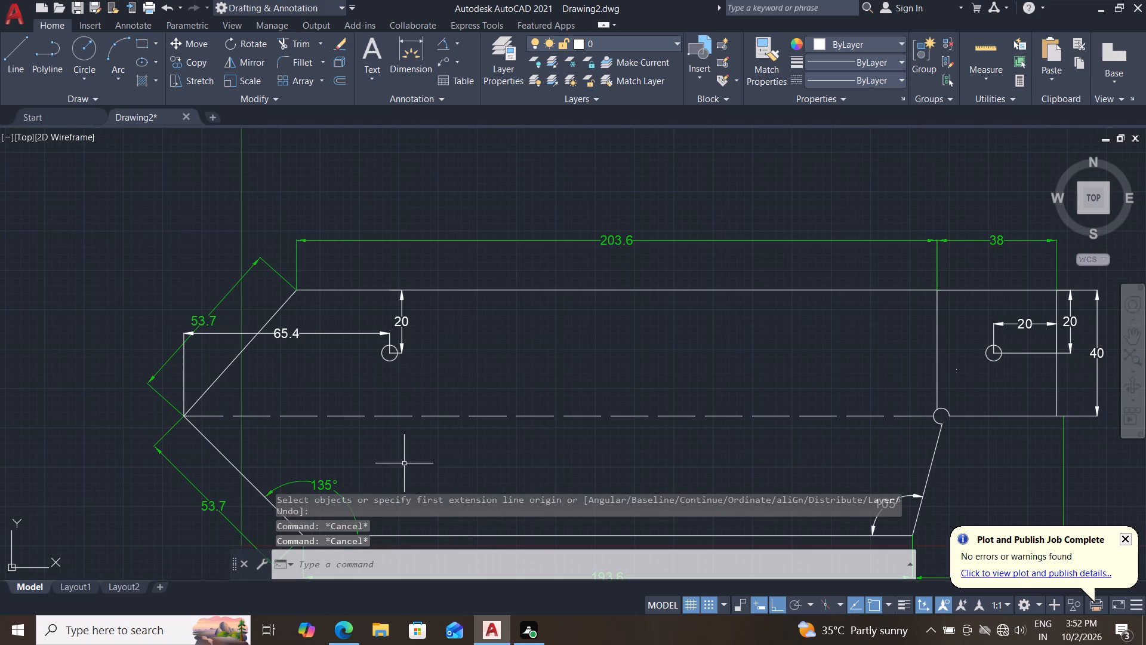
middle_drag(426, 424, 473, 422)
key(p)
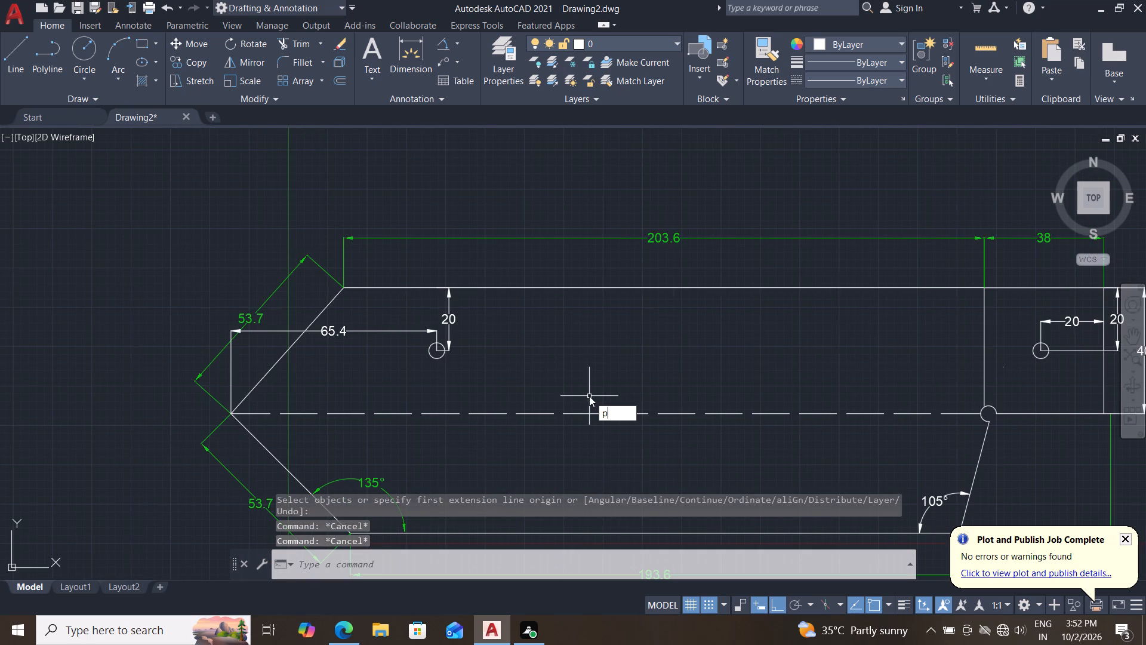
key(r)
key(Return)
middle_drag(538, 373, 575, 352)
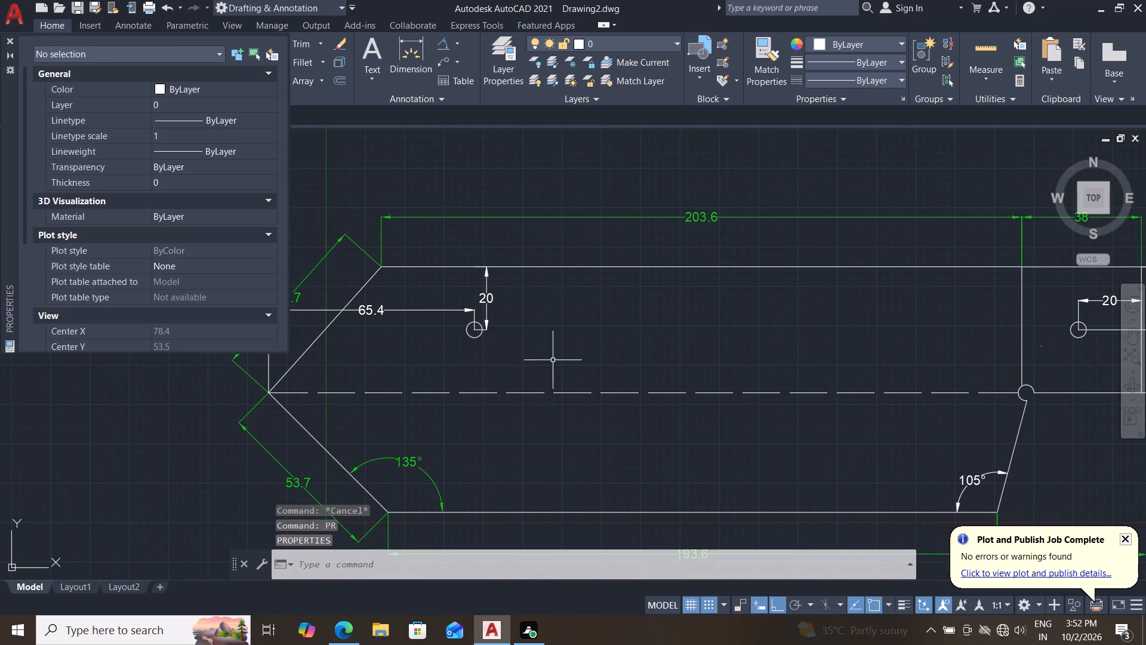
click(427, 295)
click(378, 363)
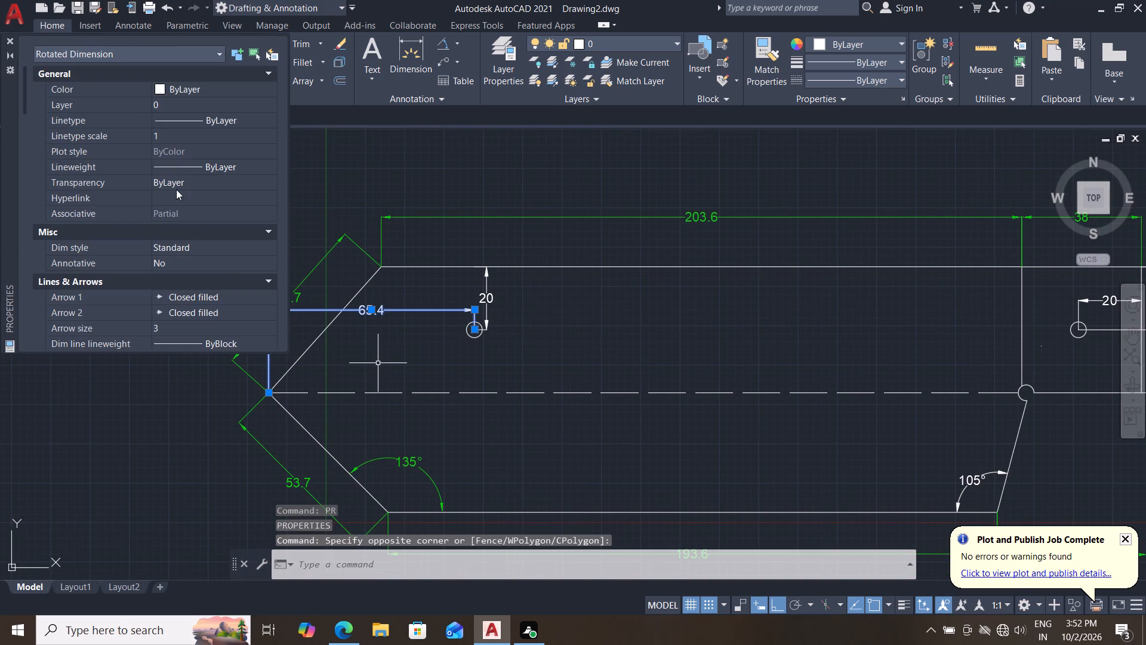
double_click(212, 94)
click(193, 152)
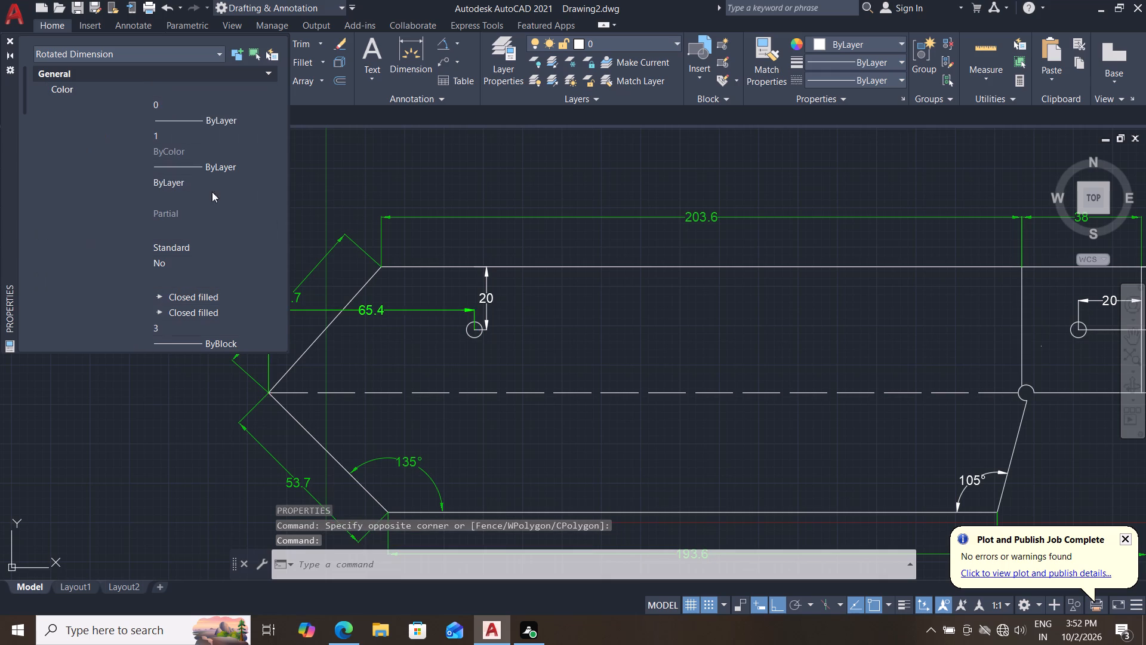
drag(216, 181, 117, 185)
text(30)
key(Return)
key(Escape)
key(Escape)
Change the vertical 20 dimension beside the left hole to Green and set its transparency to 30.
middle_drag(556, 362, 634, 349)
drag(605, 278, 590, 277)
click(554, 282)
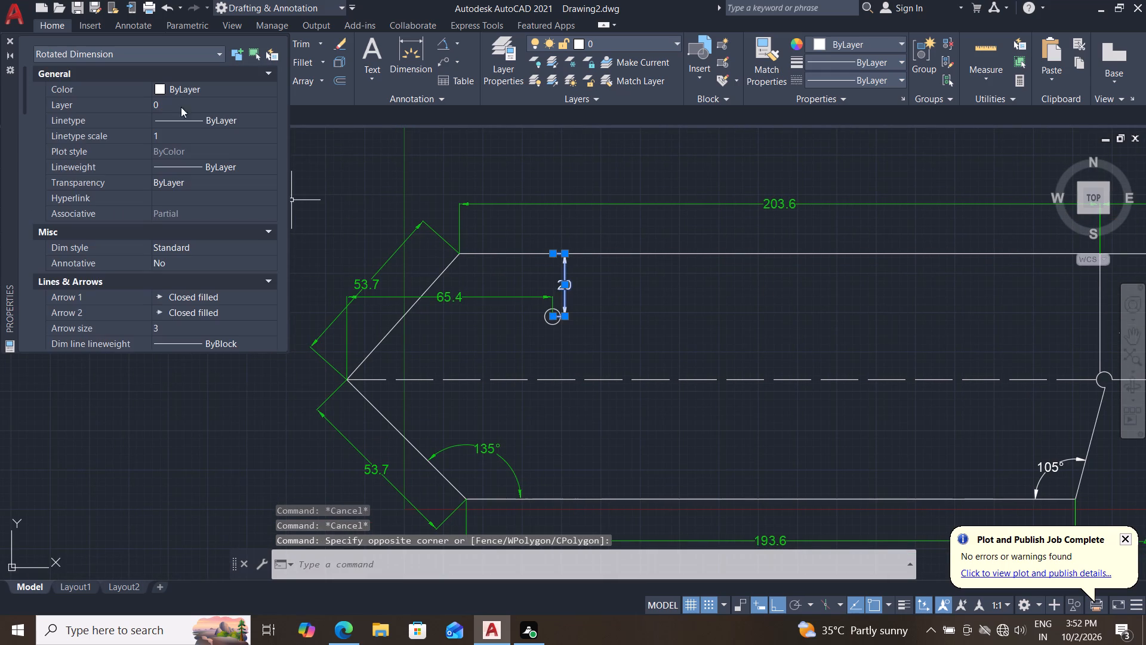
double_click(202, 91)
click(178, 153)
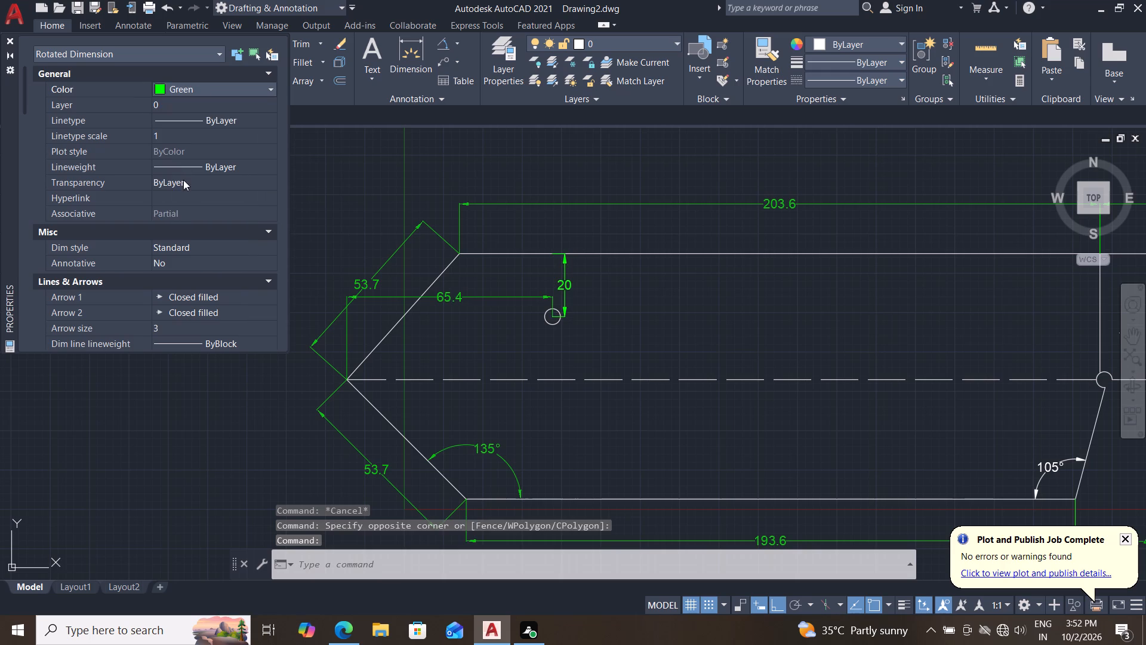
drag(199, 182, 121, 180)
text(30)
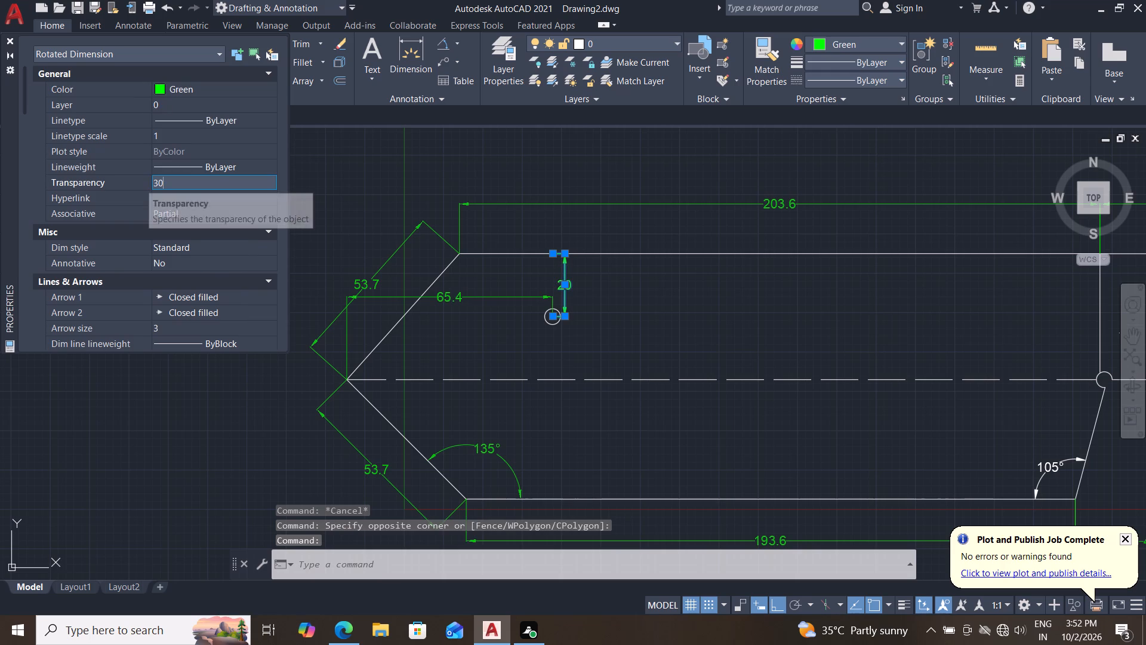
key(Return)
key(Escape)
key(Escape)
Change the 105° angular dimension at the lower-right corner of the profile to Green and set its transparency to 30.
middle_drag(756, 343, 578, 323)
middle_drag(760, 316, 606, 328)
scroll(606, 328, down, 2)
scroll(526, 441, up, 1)
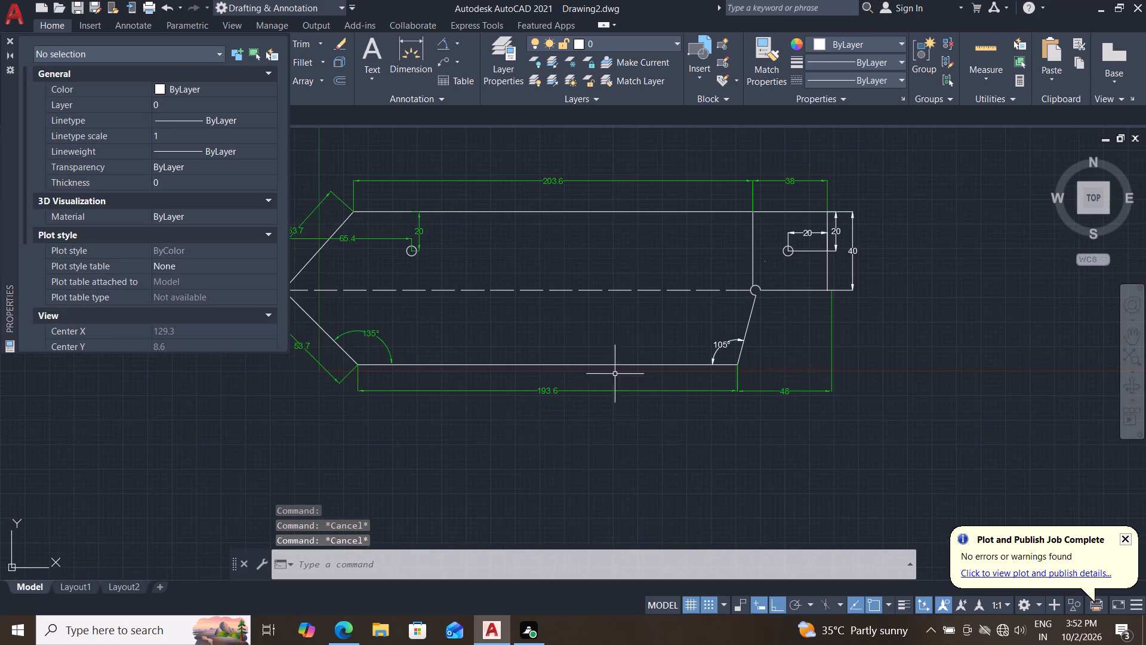
scroll(649, 344, up, 1)
middle_drag(646, 349, 637, 404)
click(759, 372)
drag(750, 419, 734, 415)
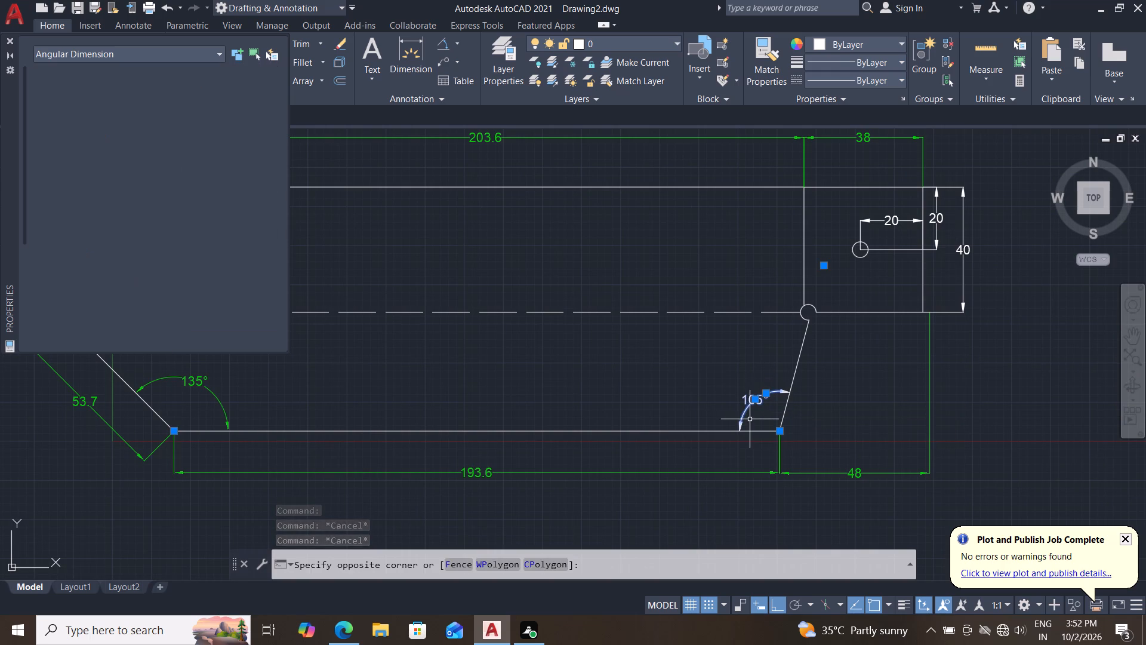
double_click(202, 90)
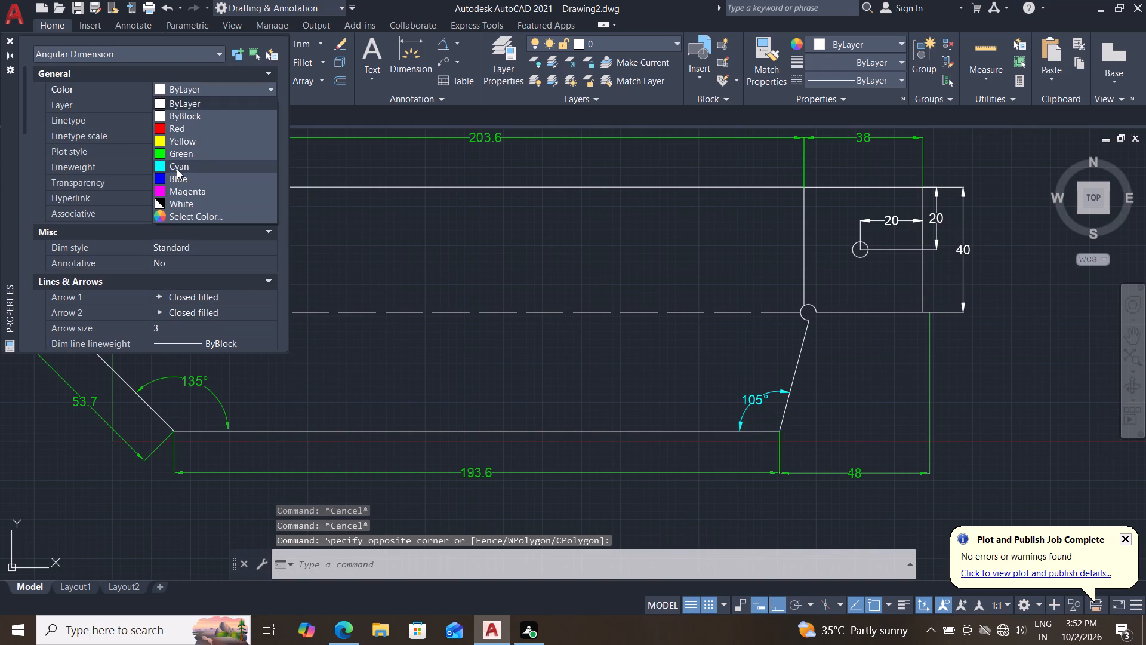
click(197, 152)
drag(213, 183, 207, 182)
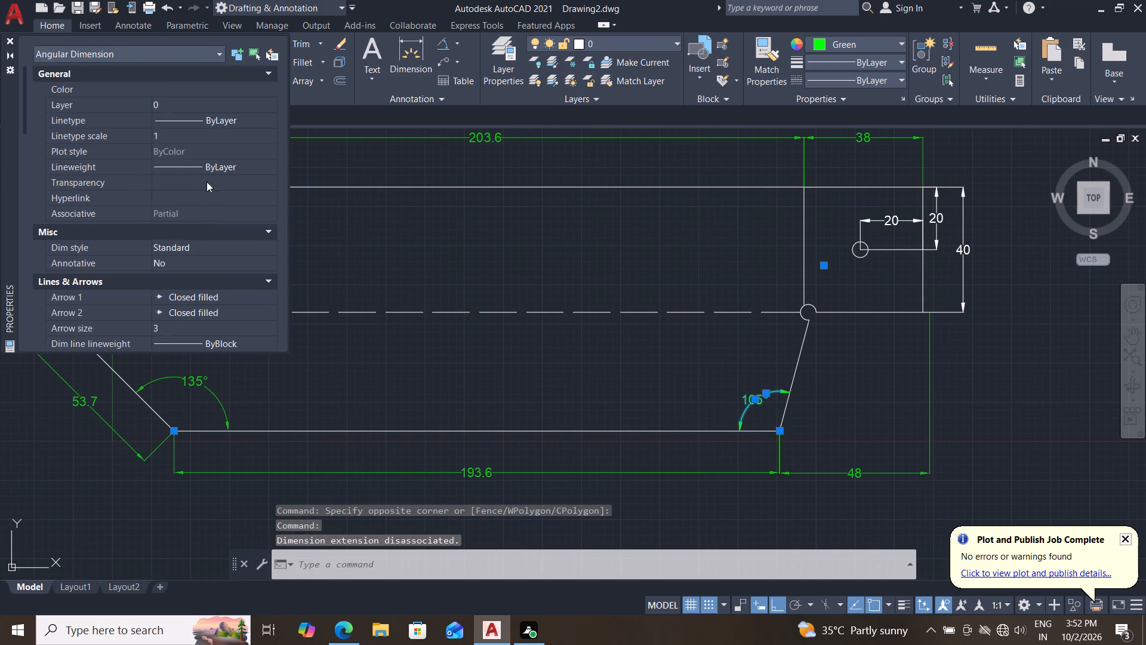
drag(207, 182, 102, 185)
text(30)
key(Return)
key(Escape)
key(Escape)
Change both 20 dimensions of the attached rectangle's hole together to Green and set their transparency to 30.
scroll(558, 366, down, 2)
scroll(569, 372, up, 2)
middle_drag(612, 378, 495, 443)
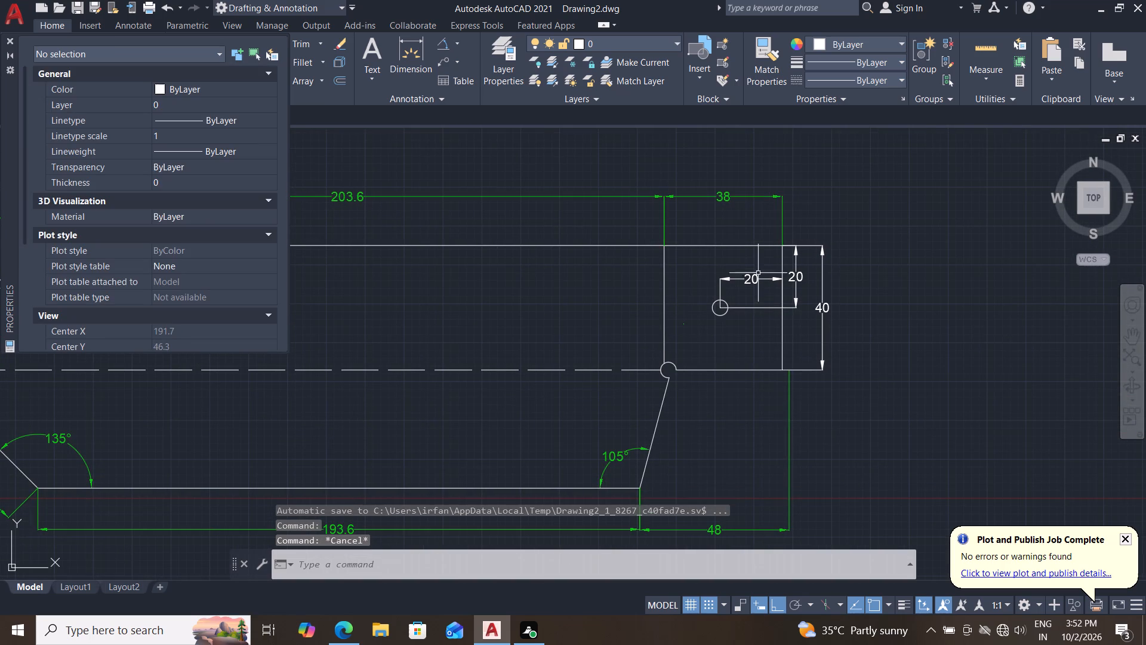
click(759, 271)
click(743, 330)
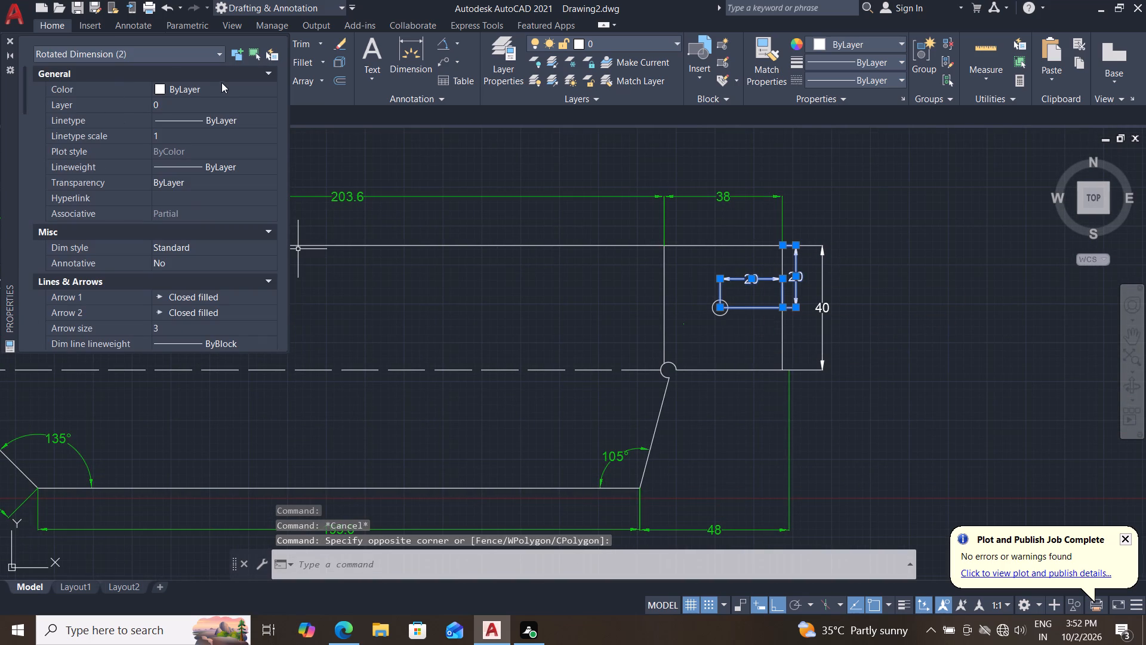
double_click(220, 93)
click(183, 159)
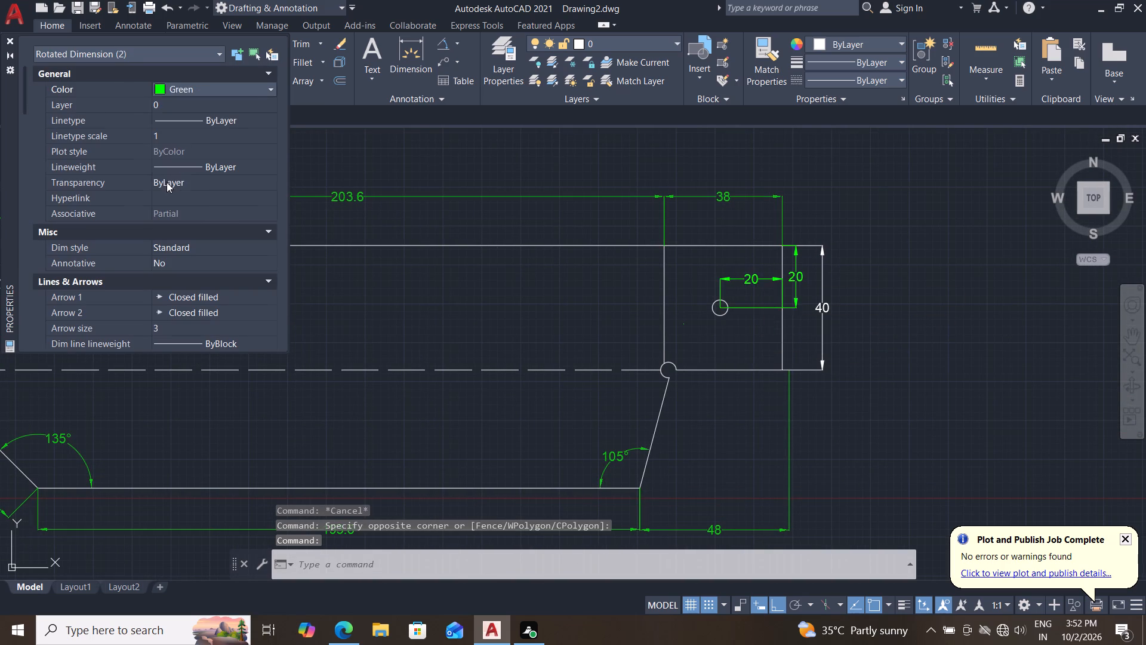
drag(222, 179, 80, 181)
text(30)
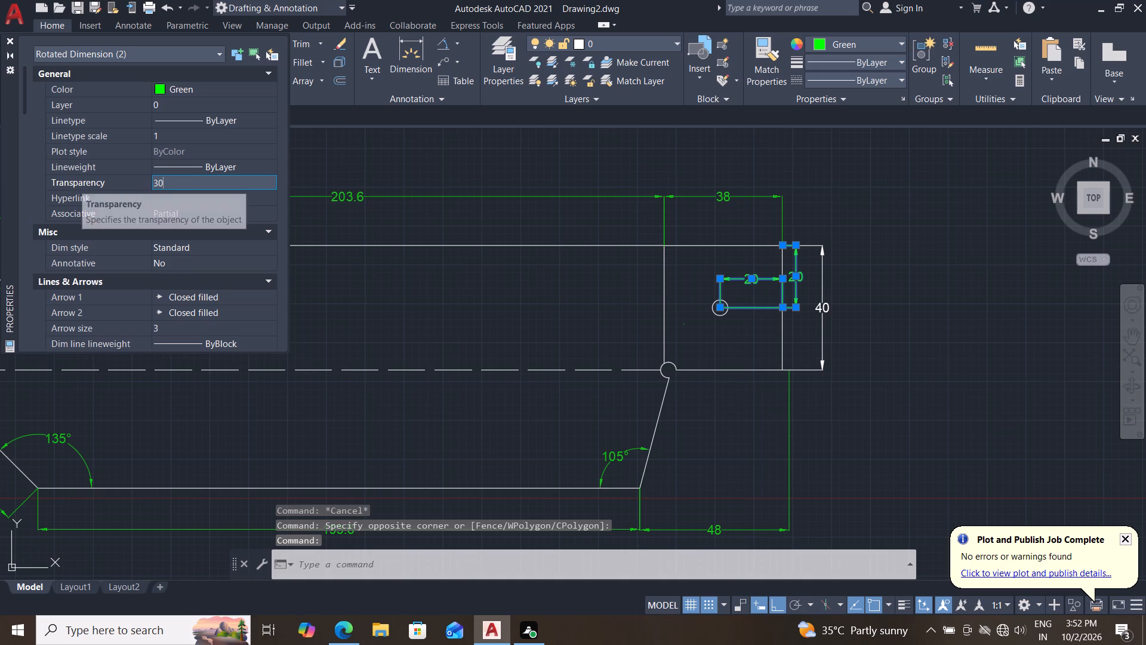
key(Return)
key(Escape)
key(Escape)
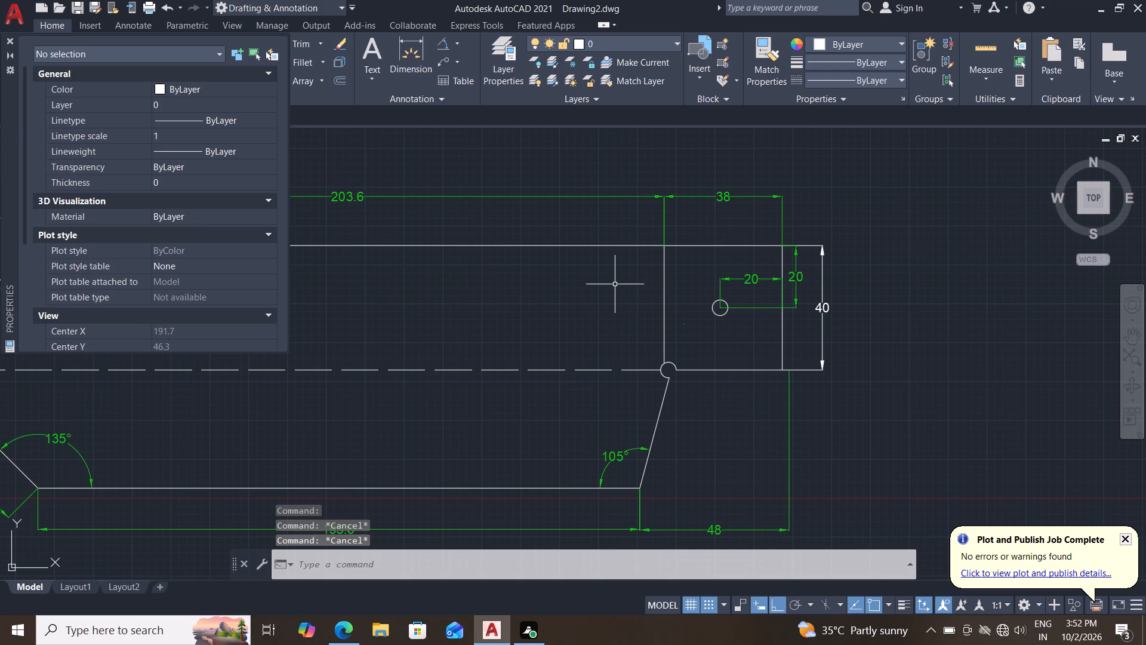
Change the vertical 40 dimension beside the attached rectangle to Green and set its transparency to 30.
click(871, 259)
click(815, 342)
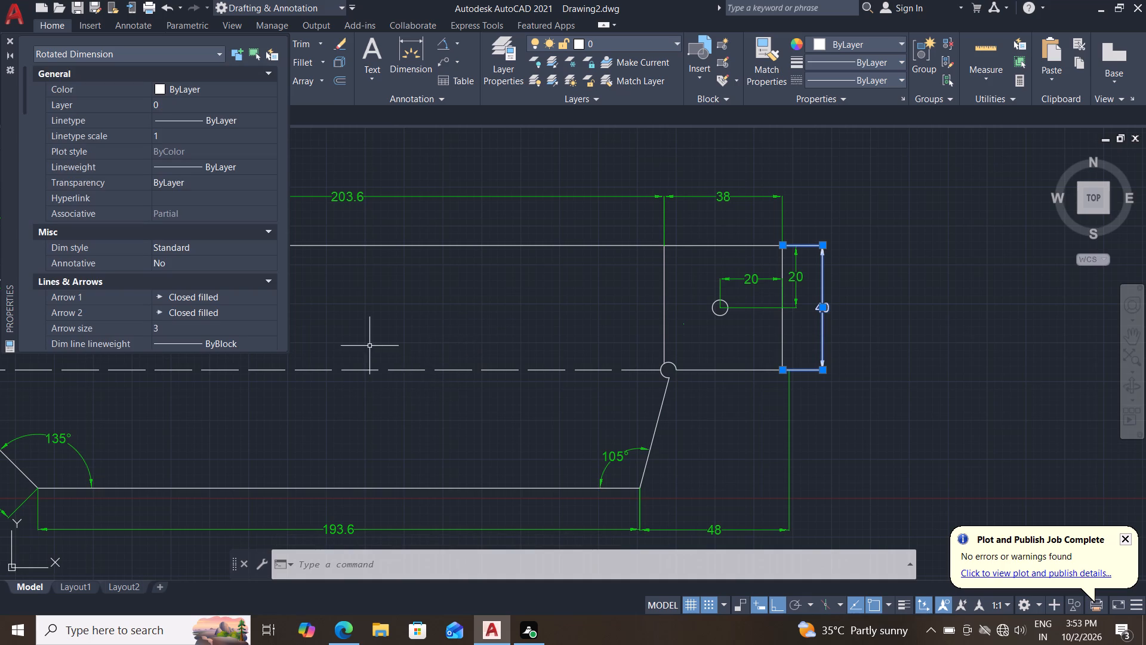
middle_drag(417, 364, 467, 333)
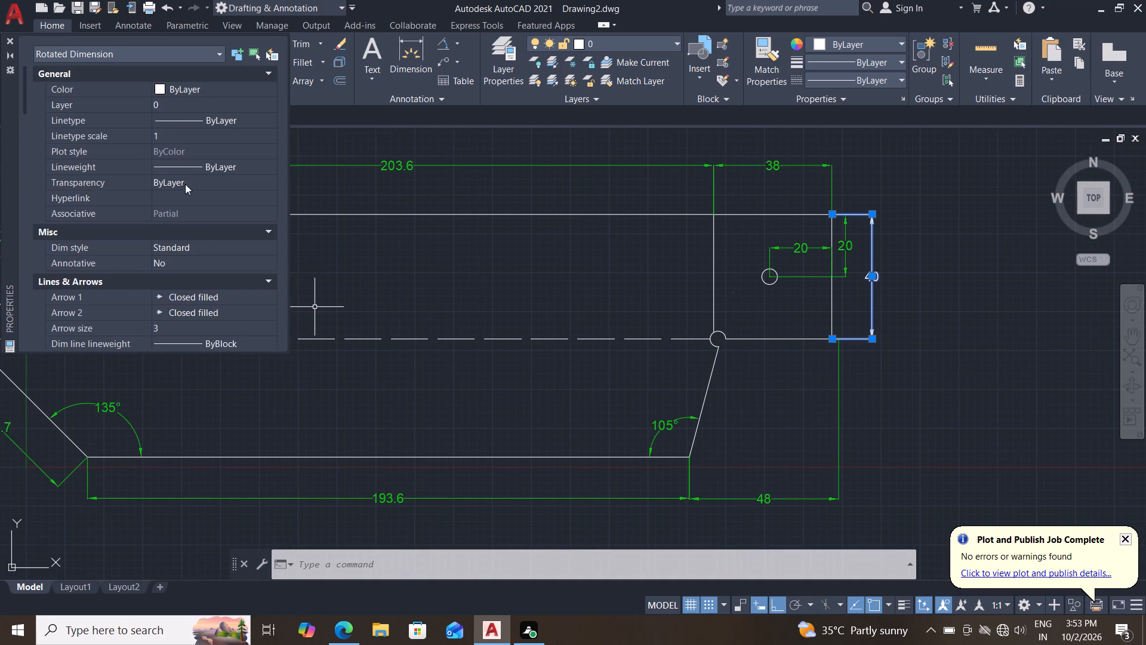
double_click(204, 85)
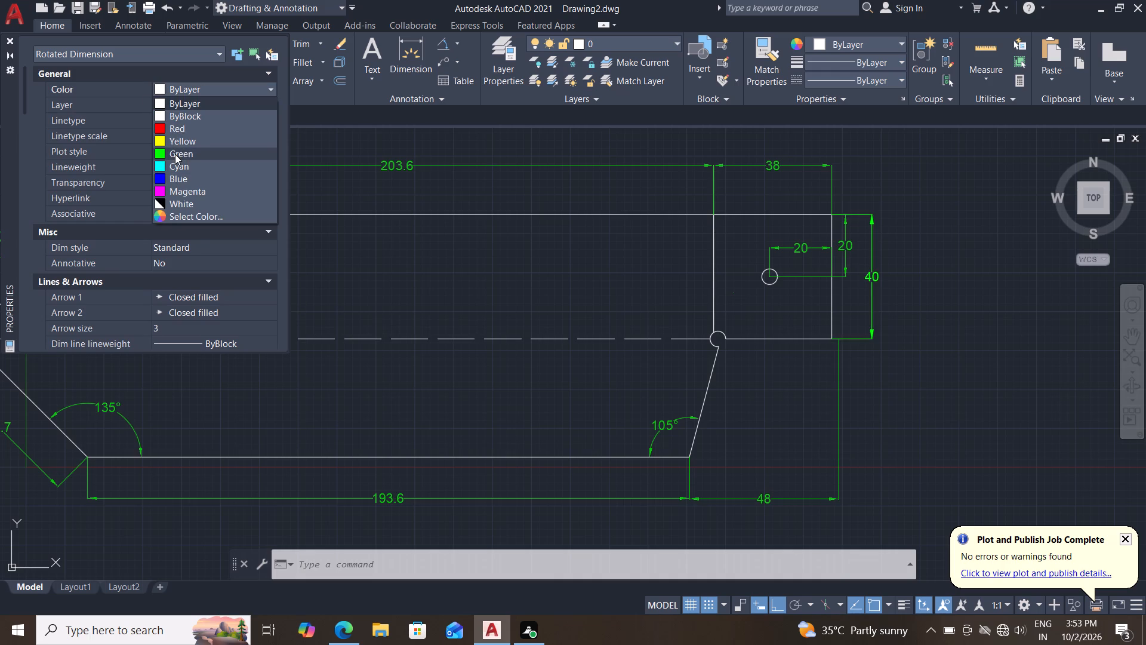
click(175, 154)
drag(205, 180, 75, 180)
text(30)
key(Return)
key(Escape)
key(Escape)
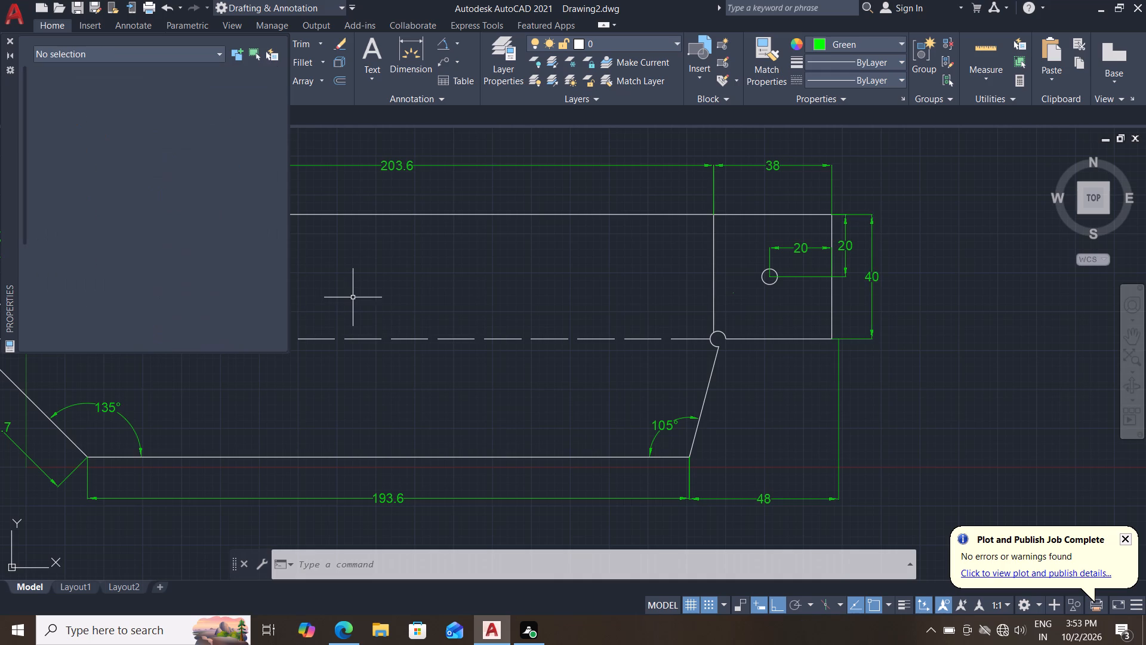
key(Escape)
Close the Properties palette.
scroll(454, 313, down, 2)
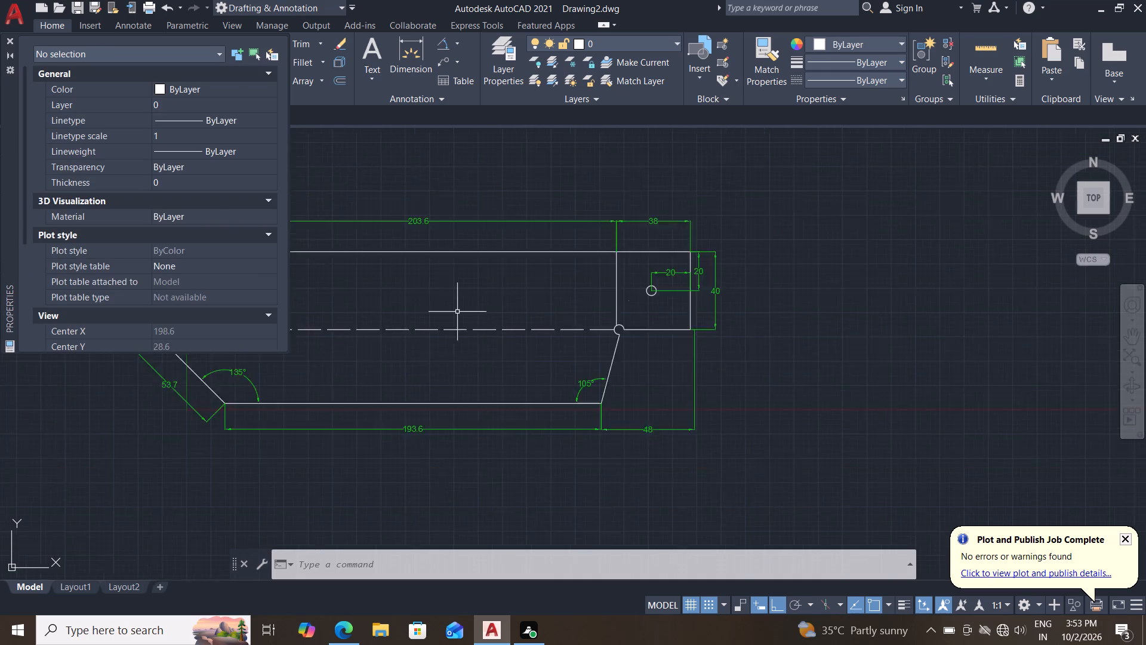
scroll(375, 341, up, 1)
middle_drag(356, 342, 497, 368)
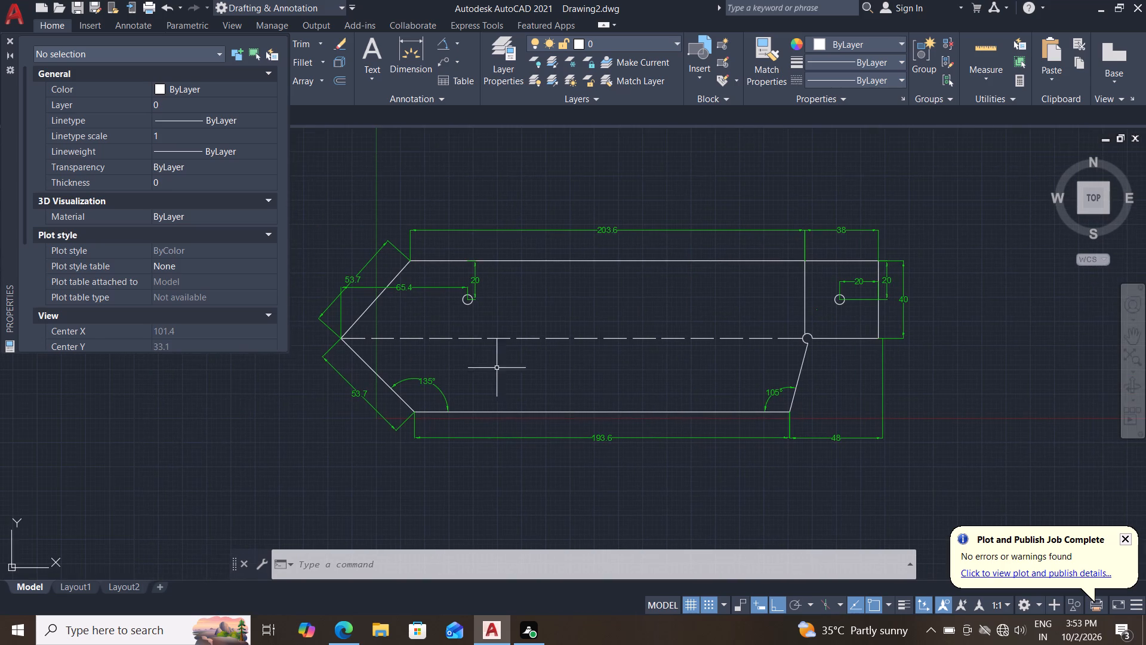
click(10, 38)
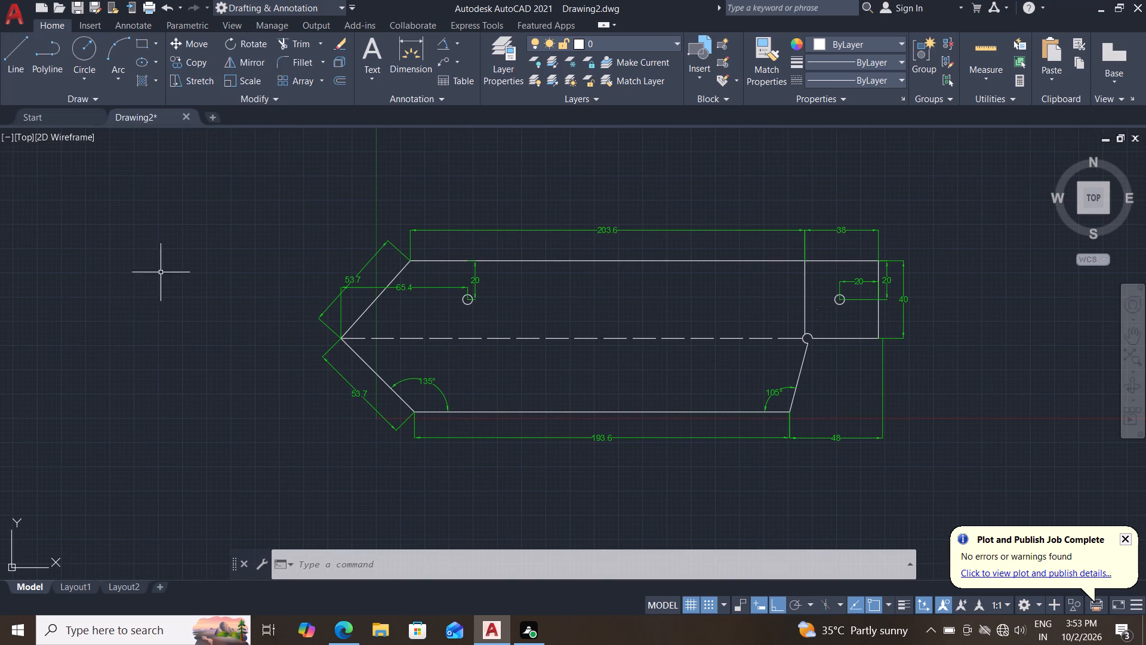
key(Escape)
Copy the entire dimensioned profile from the midpoint of its dashed line, placing one copy horizontally to the right of the original.
middle_drag(607, 390, 572, 383)
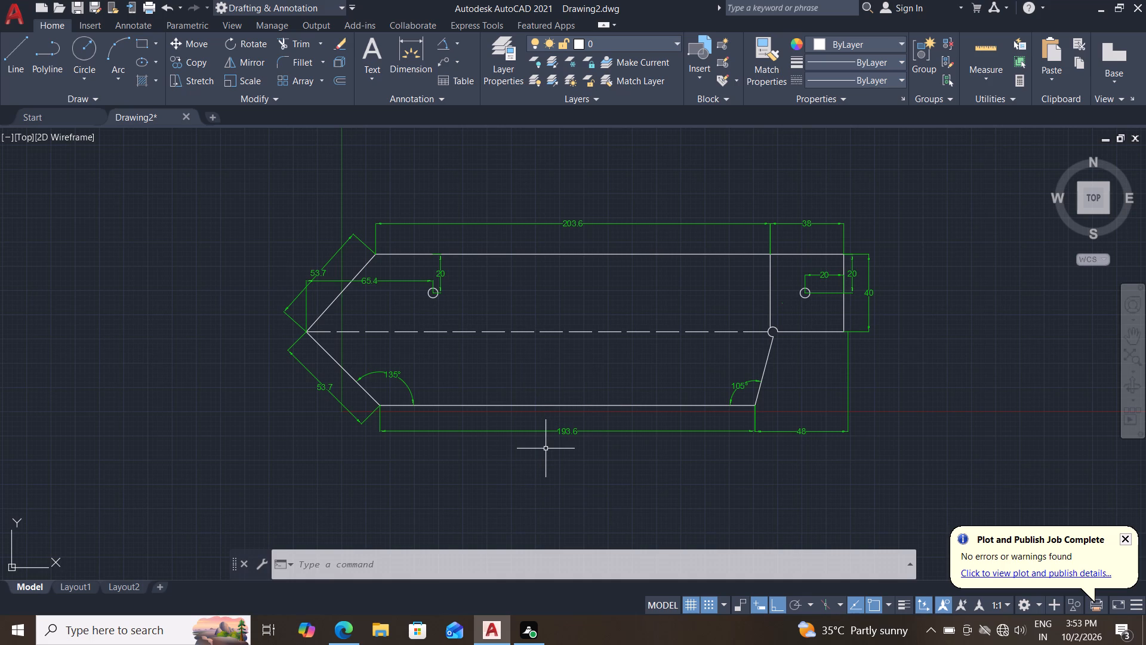
scroll(563, 372, up, 1)
middle_drag(564, 372, 599, 384)
scroll(600, 383, down, 2)
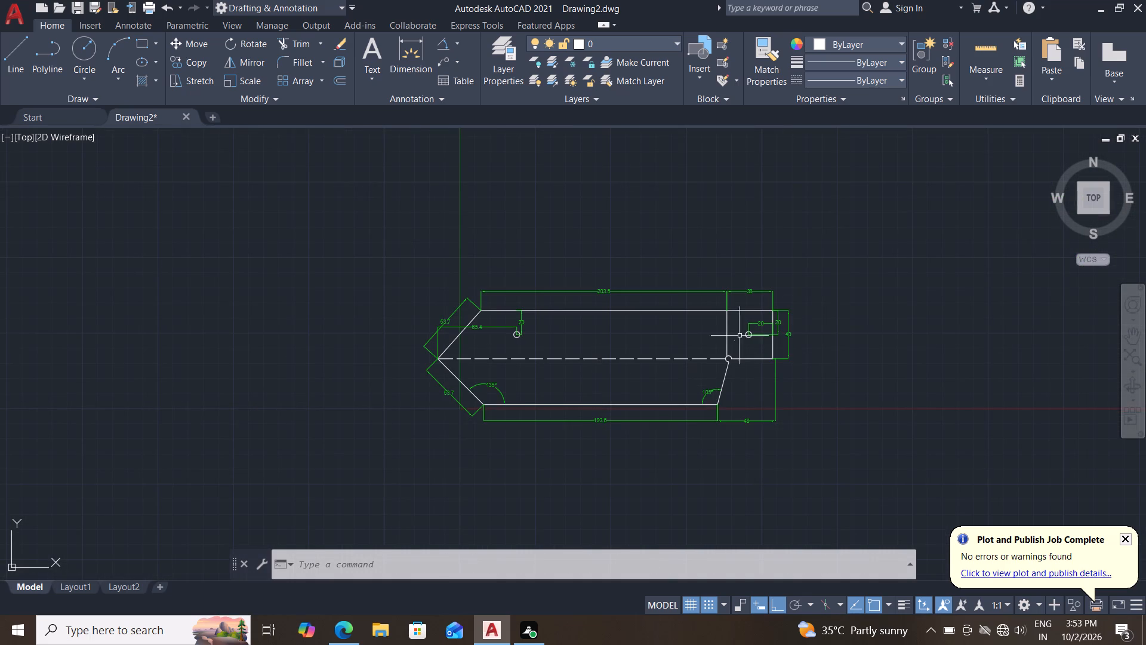
click(824, 270)
click(398, 447)
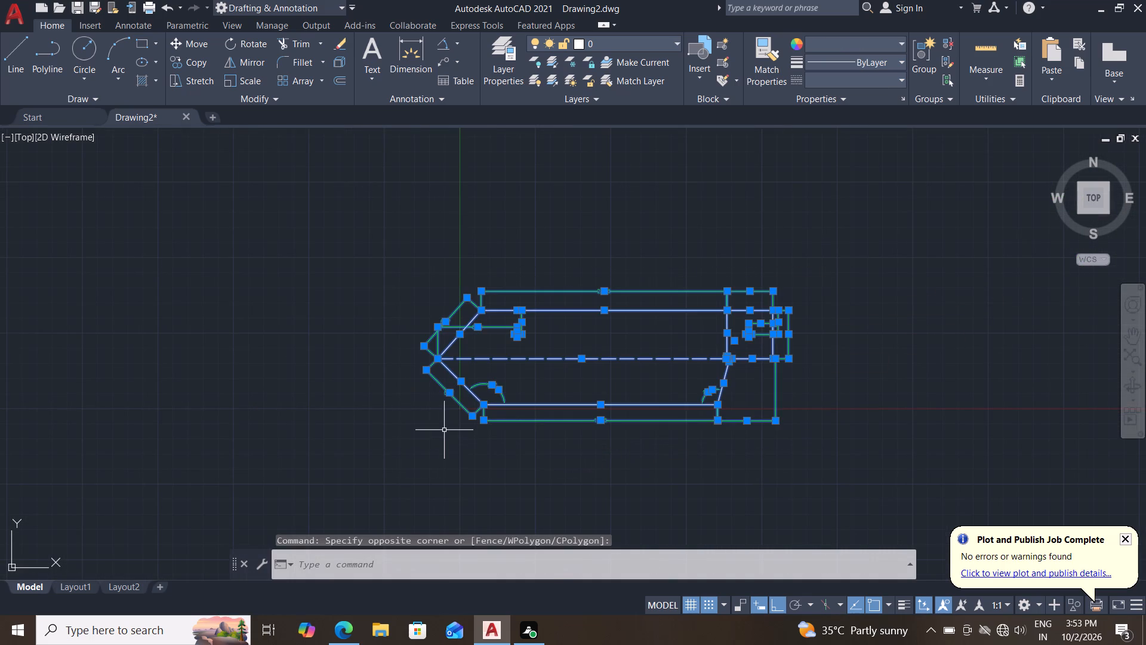
key(c)
key(o)
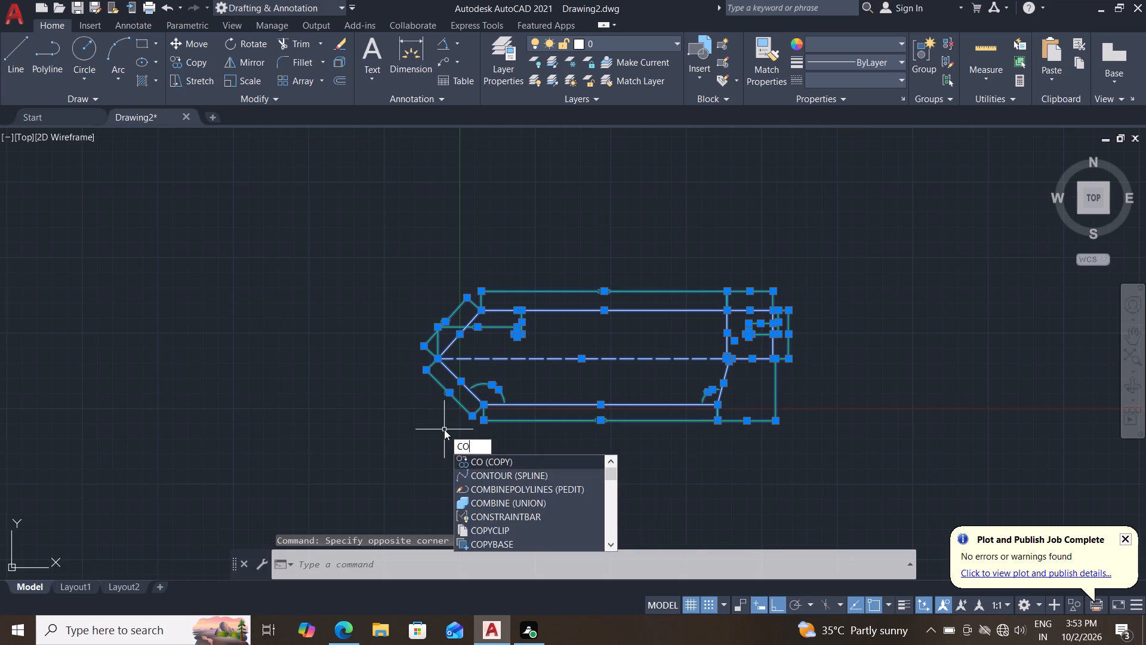
key(Return)
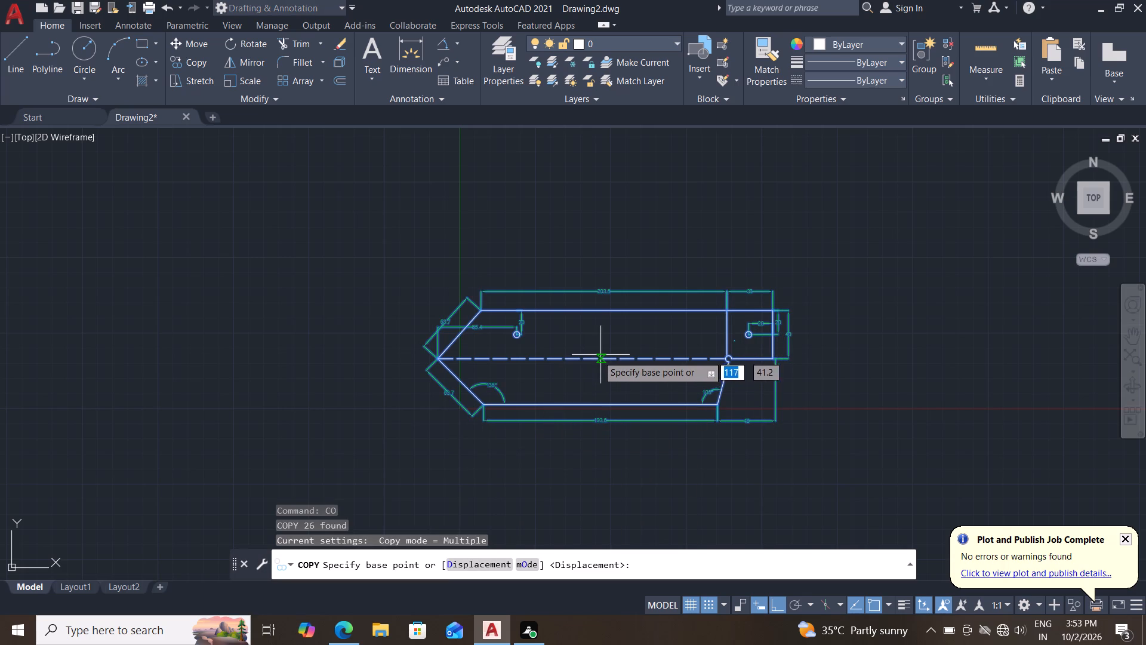
click(581, 361)
middle_drag(951, 362, 910, 362)
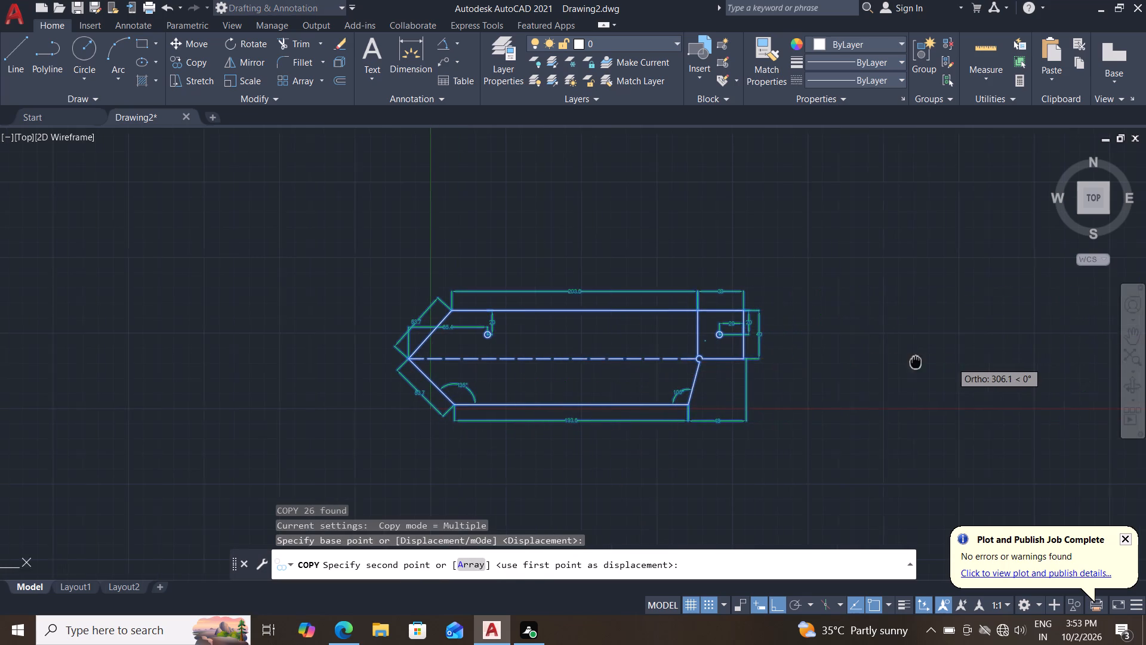
middle_drag(910, 362, 766, 371)
click(835, 374)
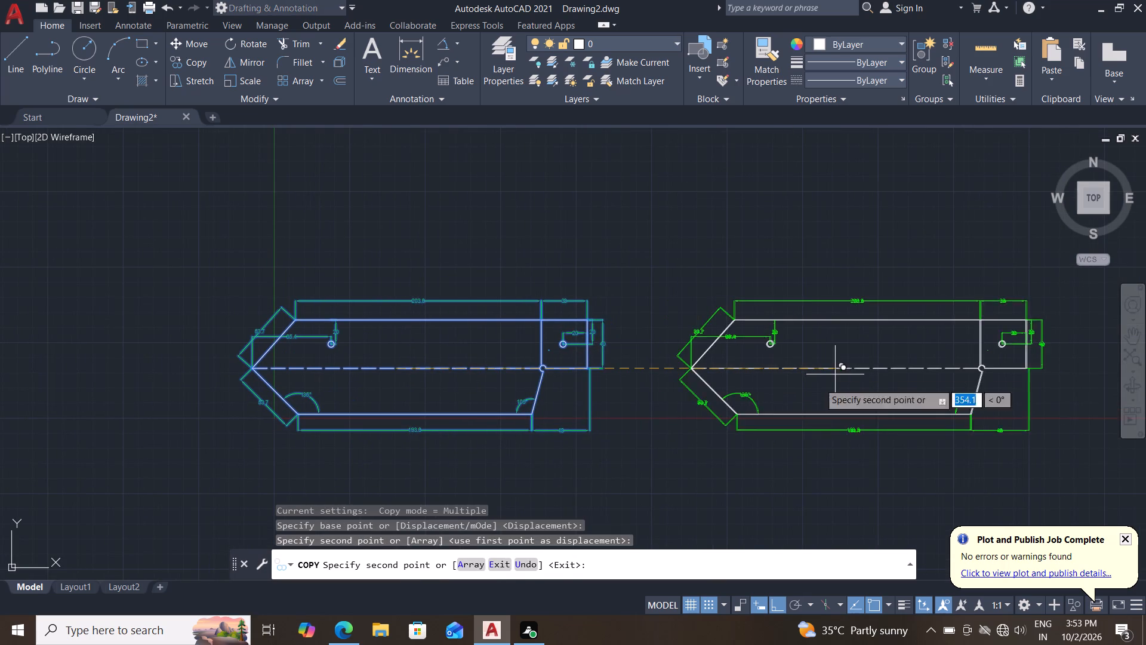
key(Escape)
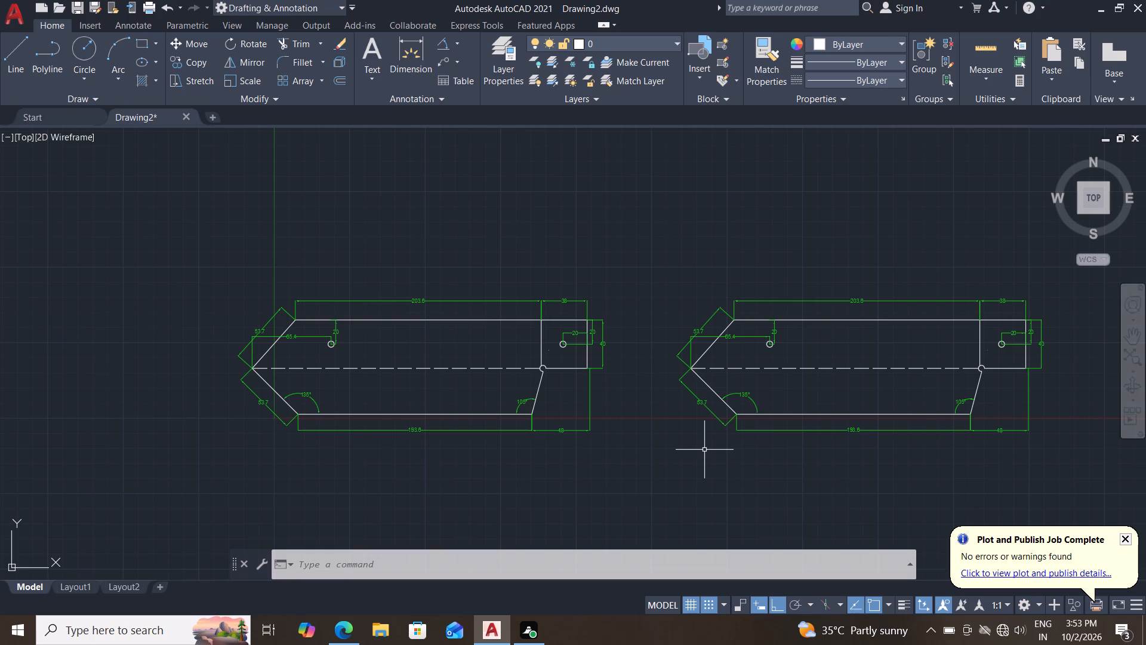
Delete the 48 and 193.6 dimensions below the copied profile.
middle_drag(676, 417, 506, 391)
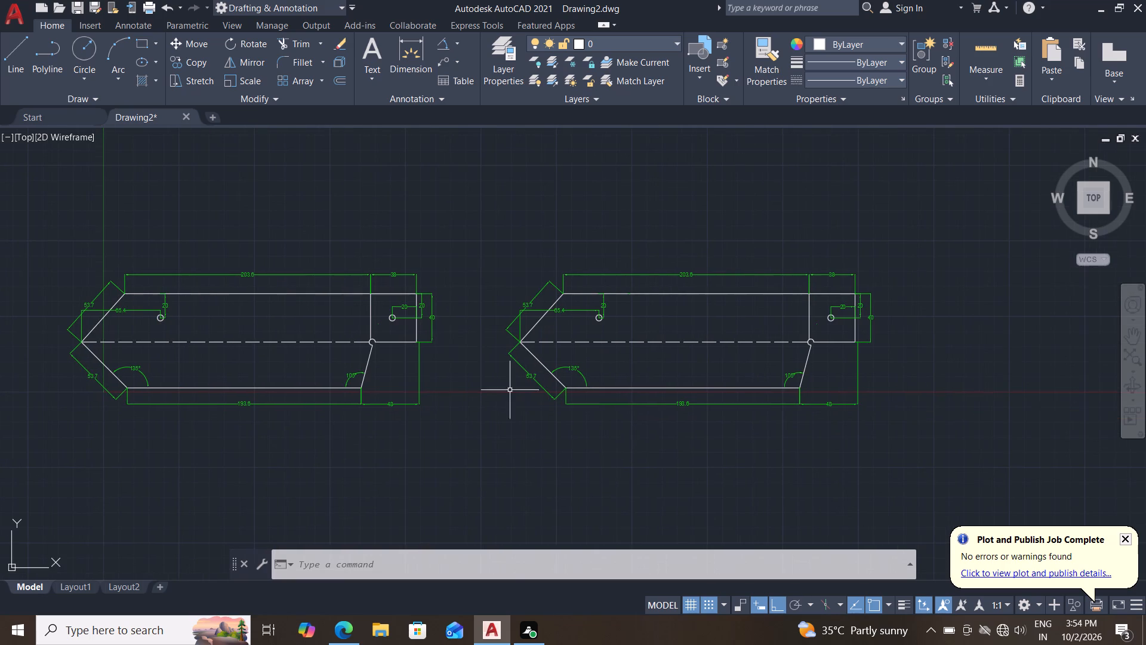
click(887, 387)
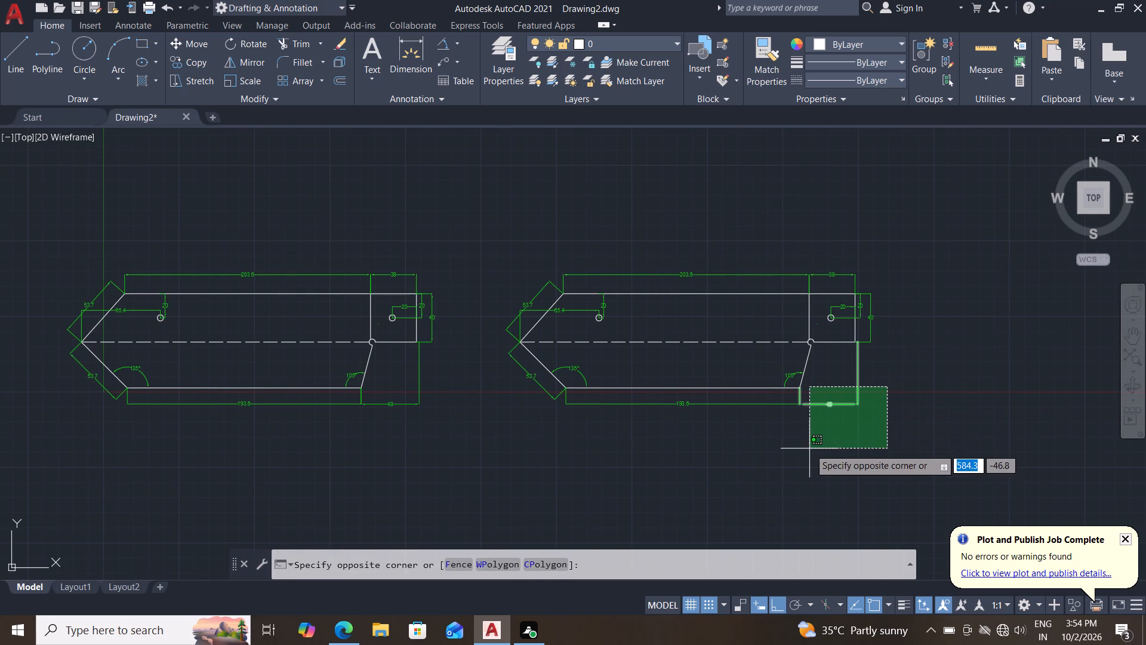
click(809, 449)
key(Delete)
drag(817, 402, 809, 403)
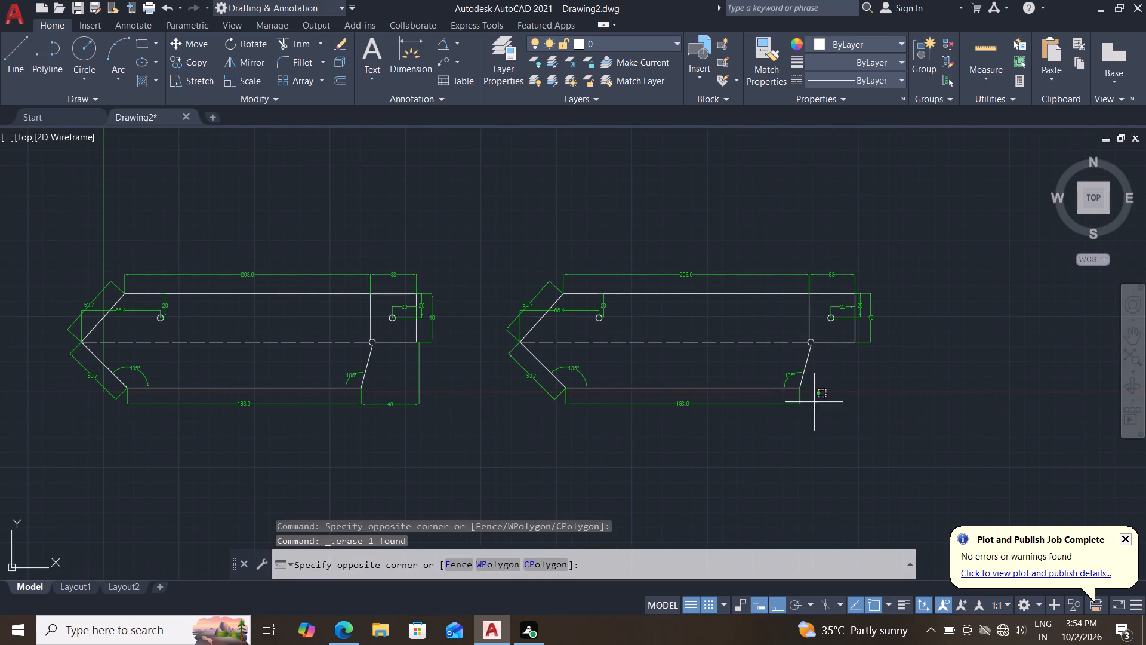
click(775, 418)
key(Delete)
Delete the 40 and both 20 dimensions around the copy's attached rectangle, plus the 203.6 and 38 dimensions above the copy.
scroll(887, 302, up, 2)
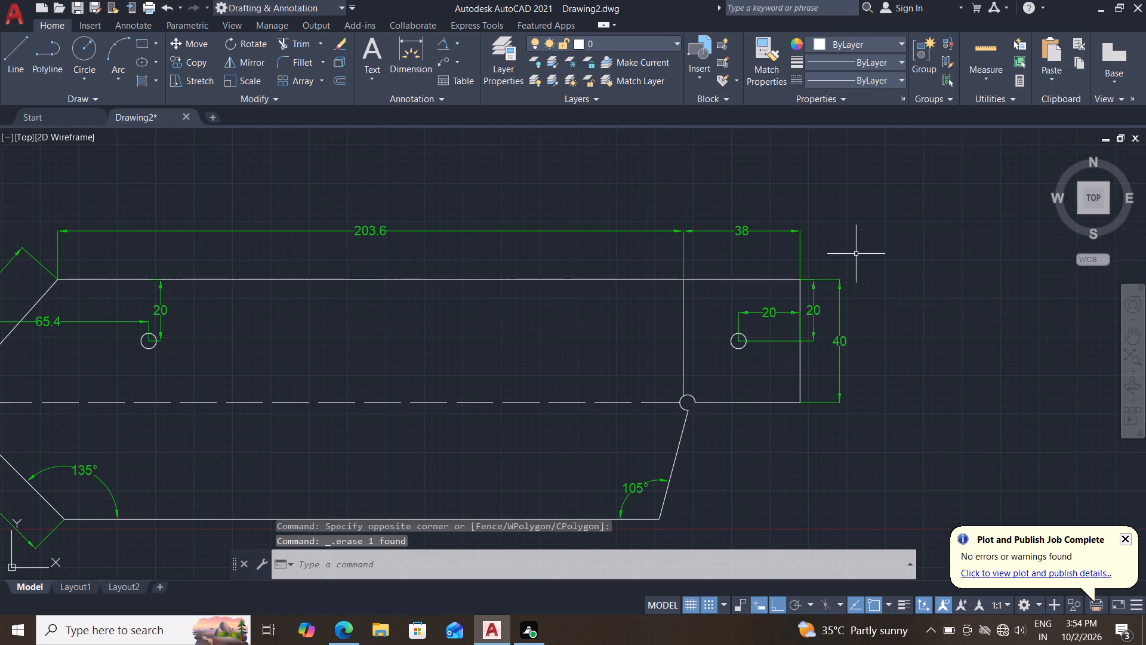
click(855, 251)
click(818, 314)
key(Delete)
drag(811, 188, 794, 204)
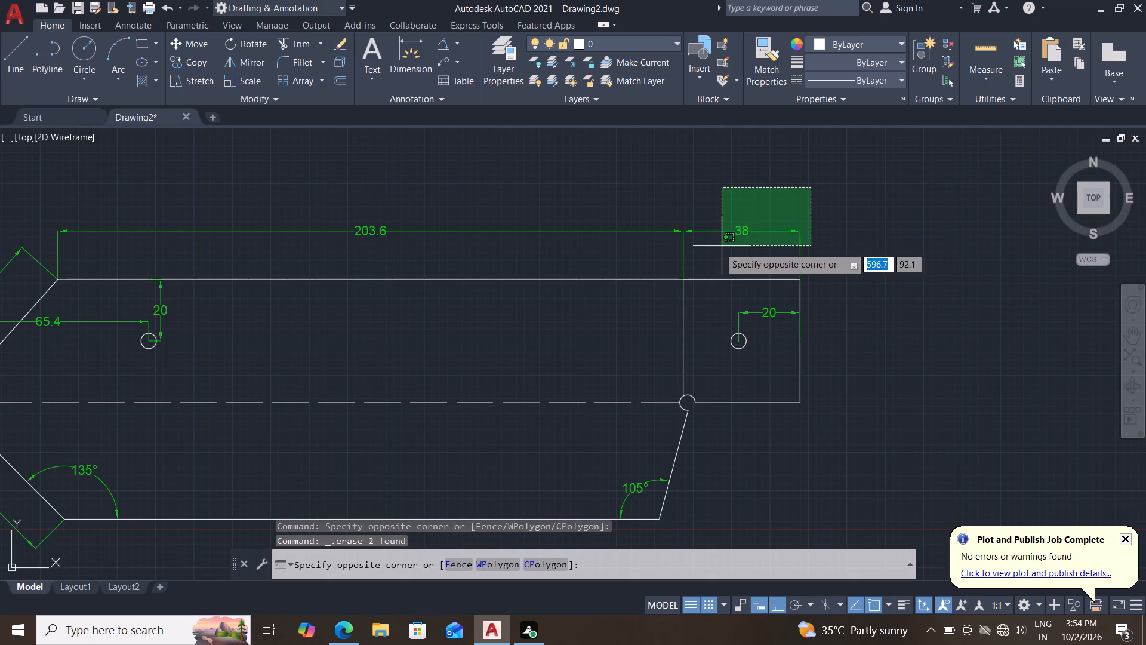
click(269, 256)
key(Delete)
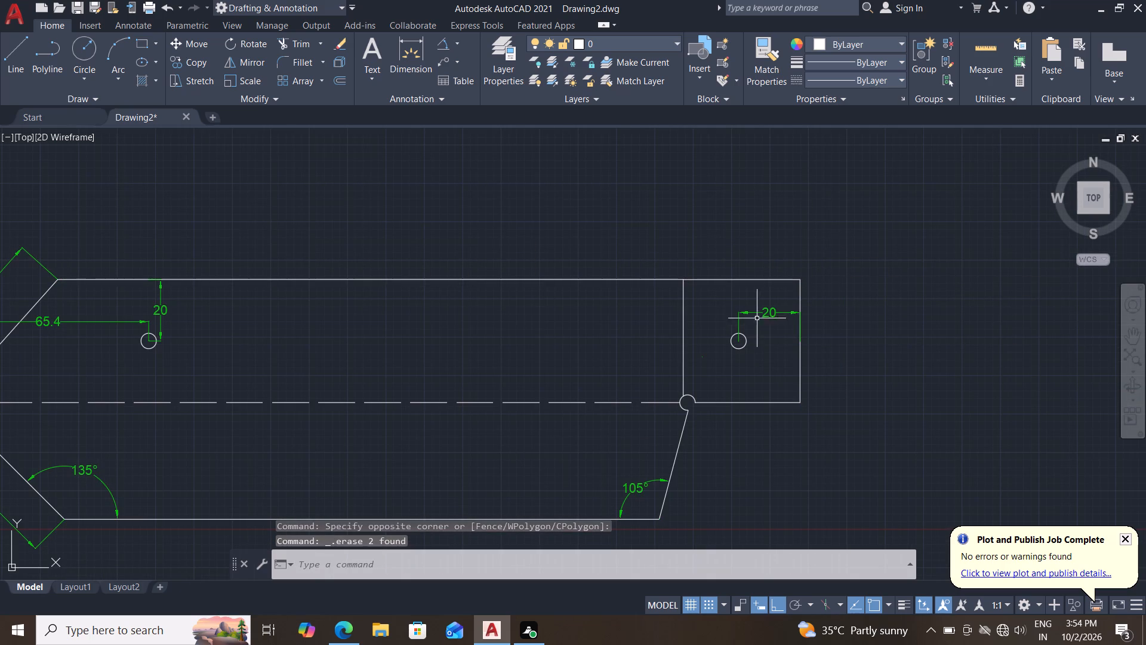
click(765, 300)
click(741, 315)
key(Delete)
Delete the 65.4 and 20 dimensions locating the left hole in the copied profile.
scroll(402, 337, down, 1)
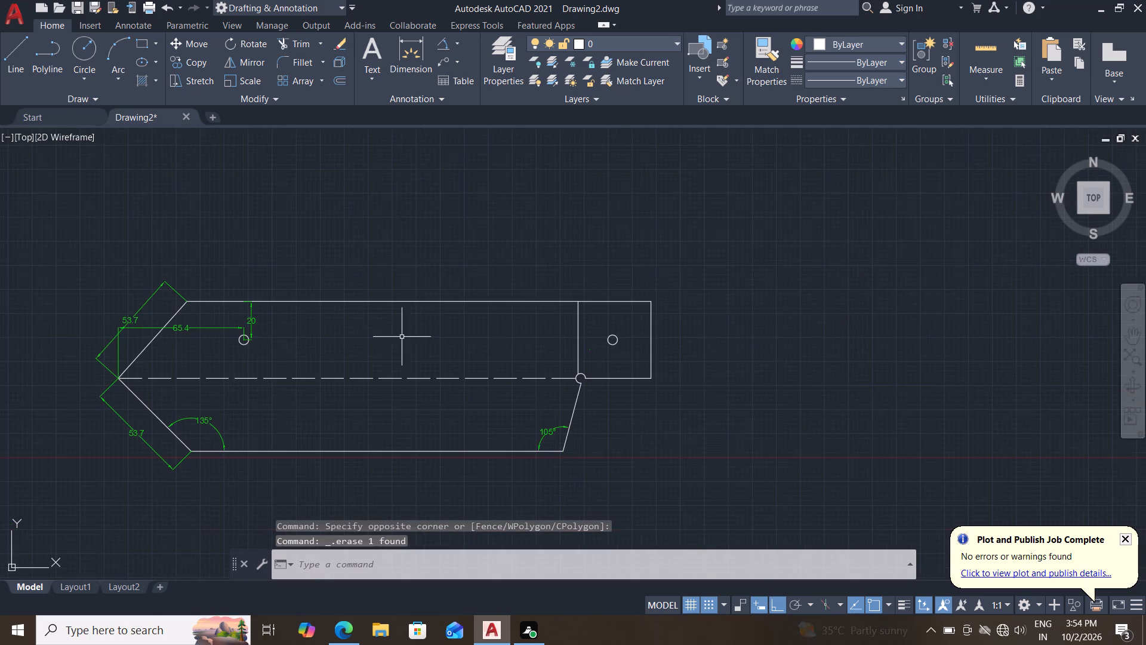
middle_drag(337, 349, 368, 343)
drag(302, 308, 270, 315)
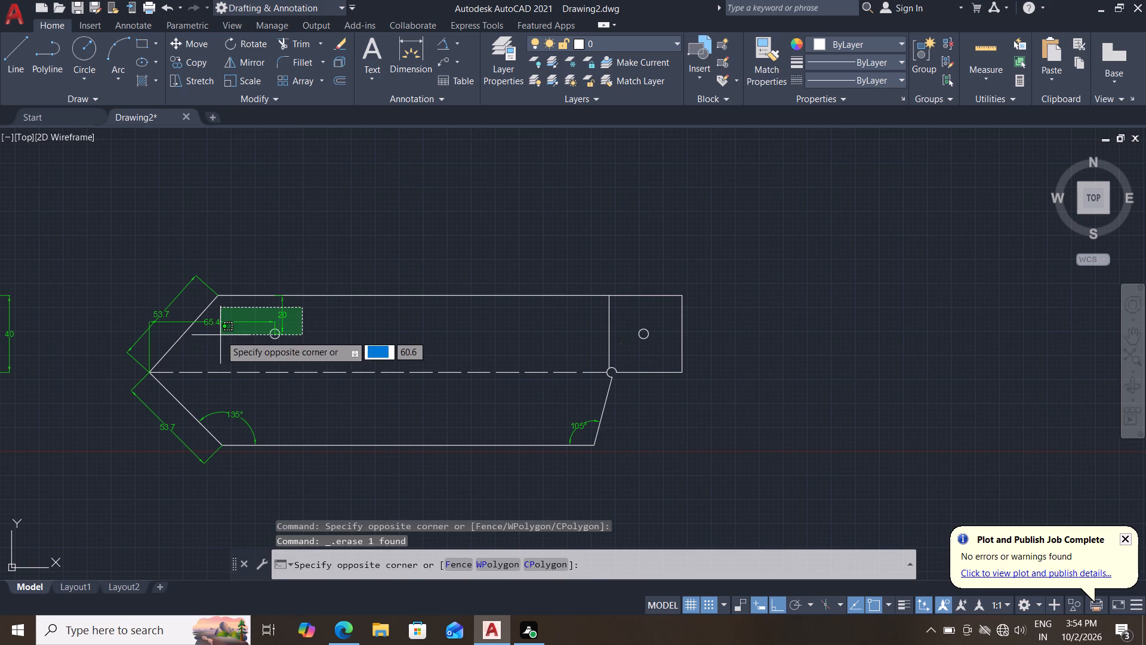
click(222, 325)
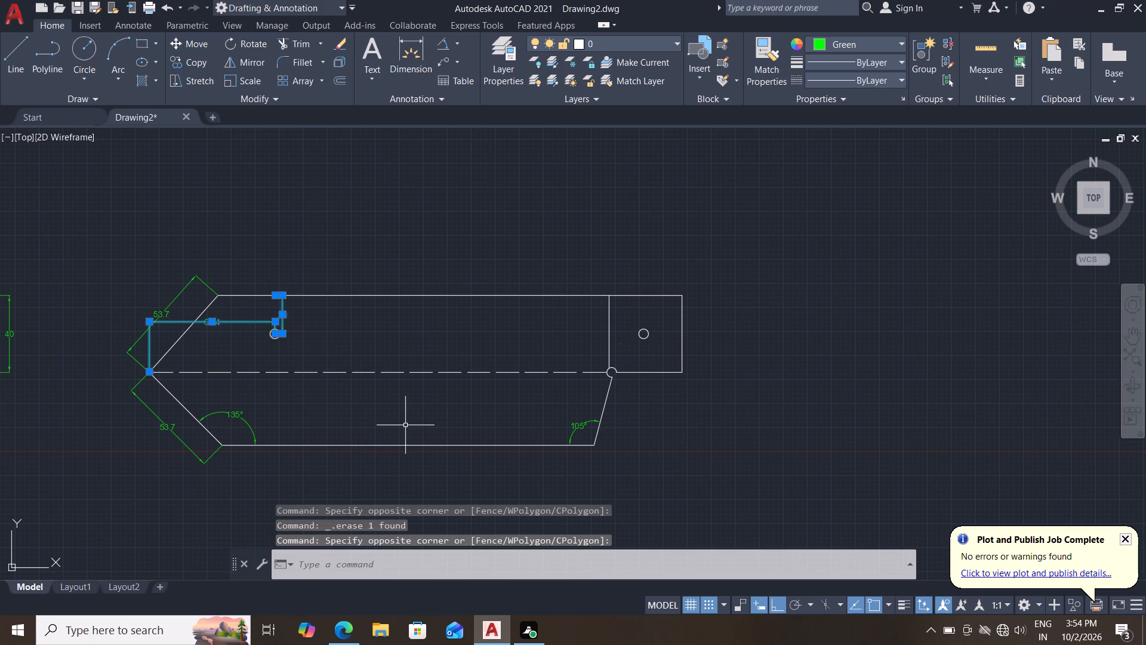
key(Delete)
Delete the 105° and 135° angular dimensions at the copied profile's lower corners.
click(570, 418)
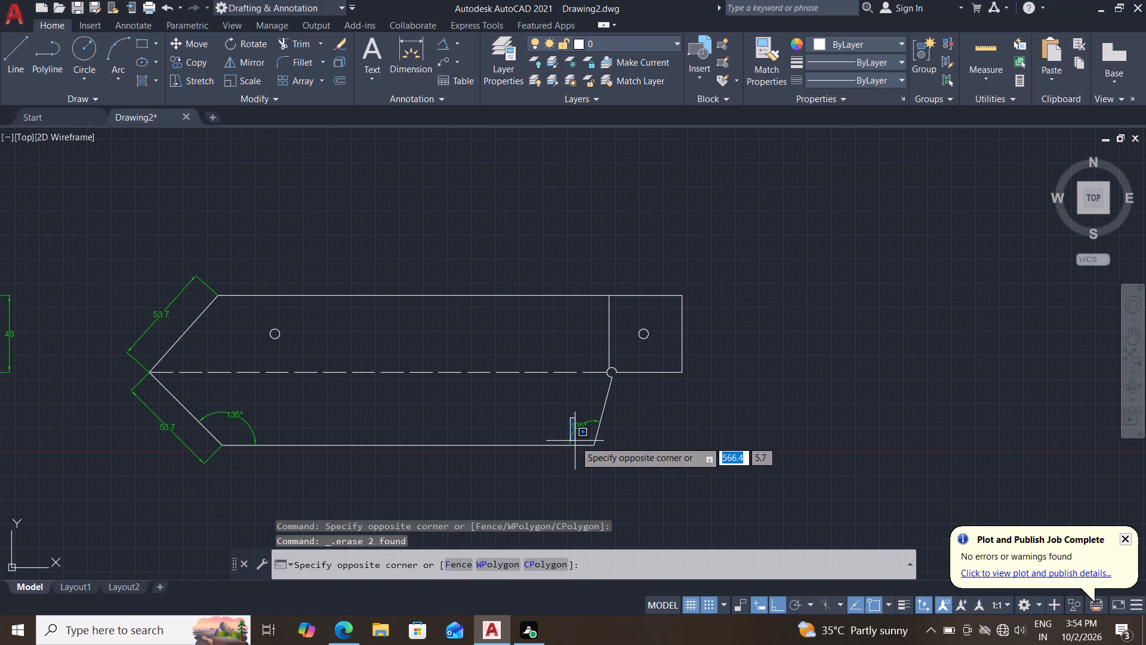
click(588, 435)
click(588, 425)
key(Delete)
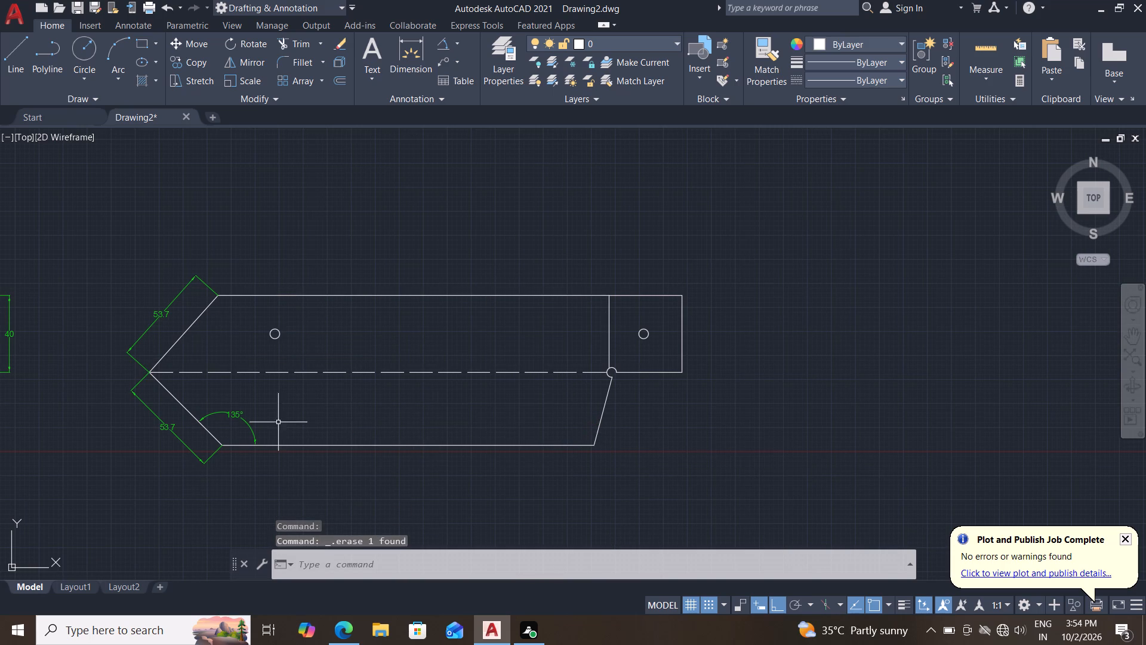
click(269, 417)
click(236, 419)
key(Delete)
Delete both 53.7 aligned dimensions along the copied profile's angled left sides.
click(166, 434)
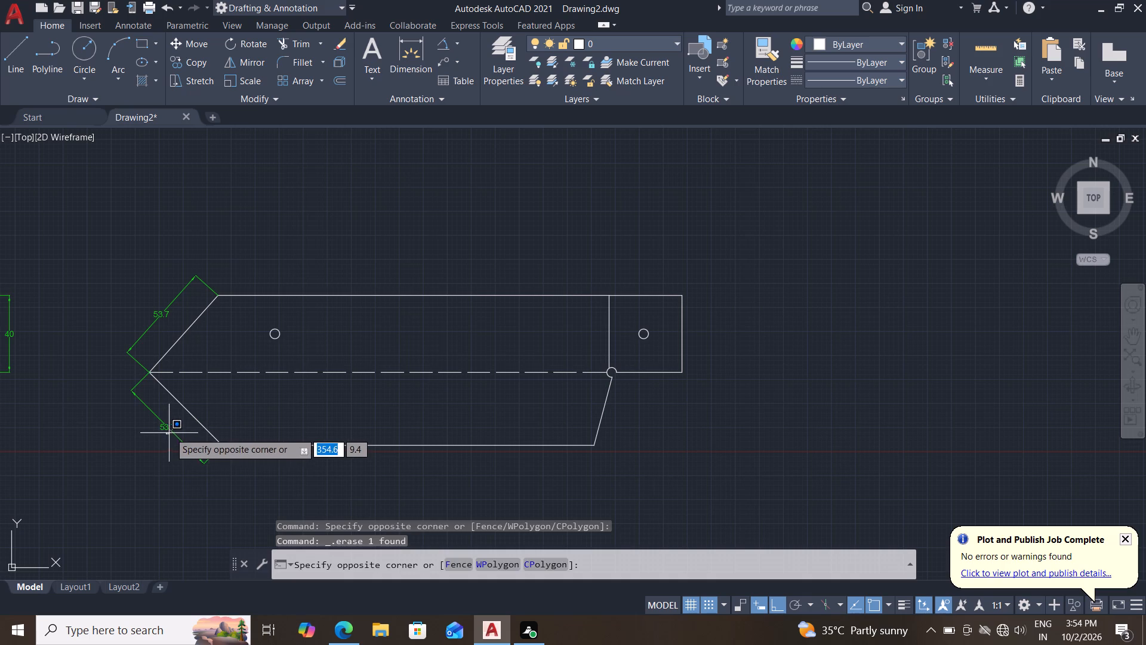
double_click(178, 428)
click(179, 425)
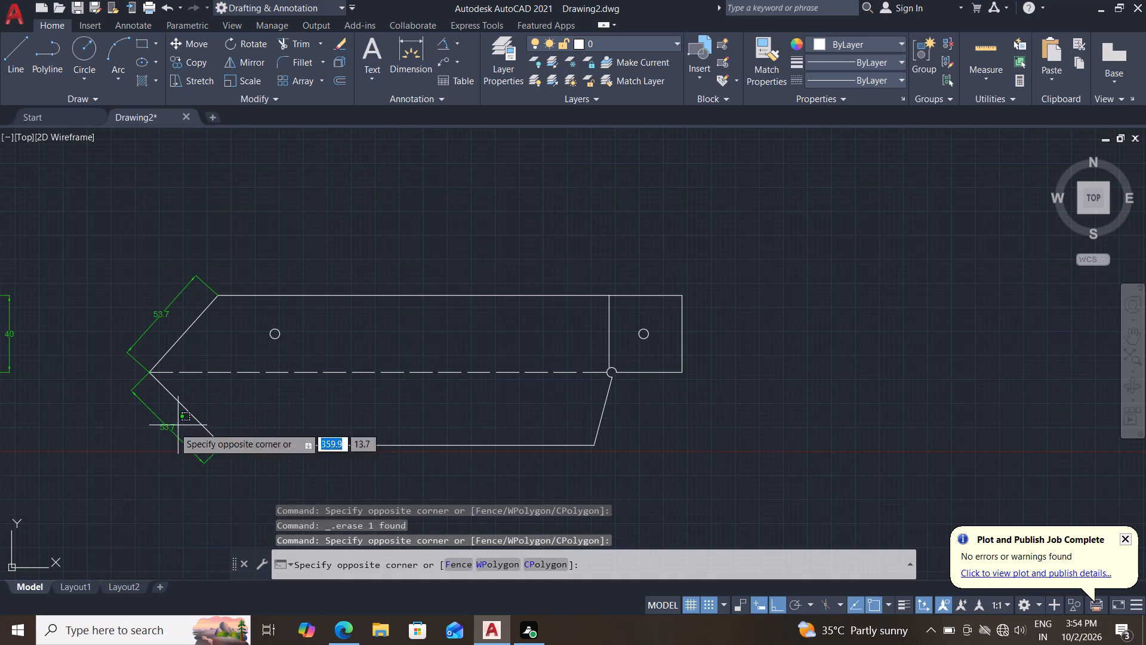
click(147, 444)
key(Delete)
click(200, 269)
click(160, 288)
key(Delete)
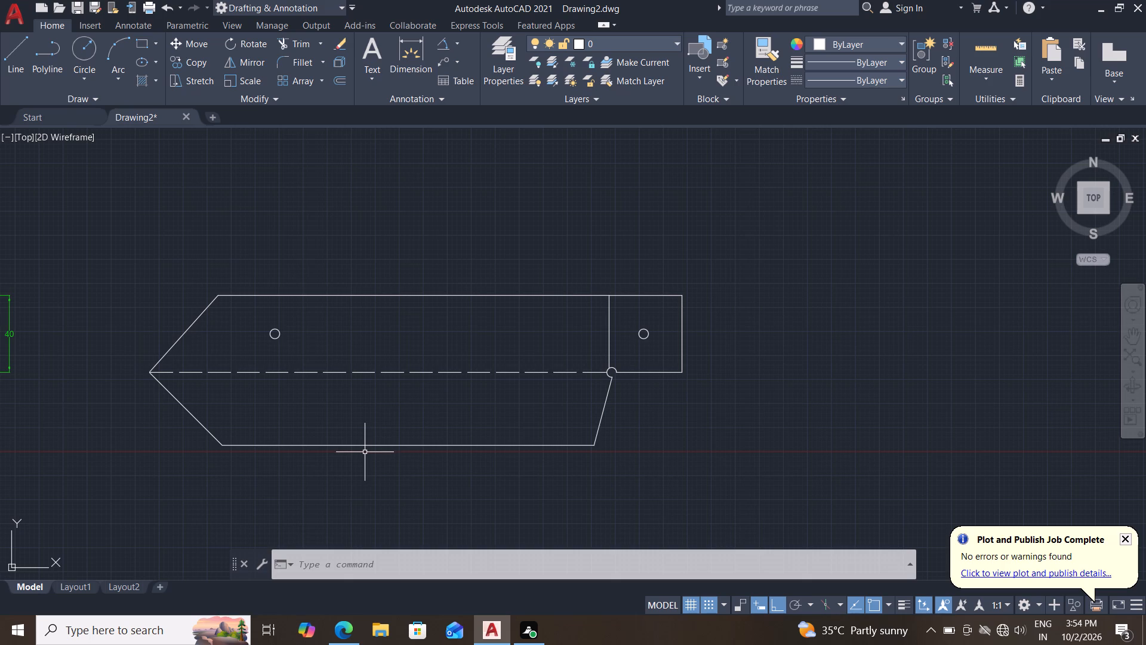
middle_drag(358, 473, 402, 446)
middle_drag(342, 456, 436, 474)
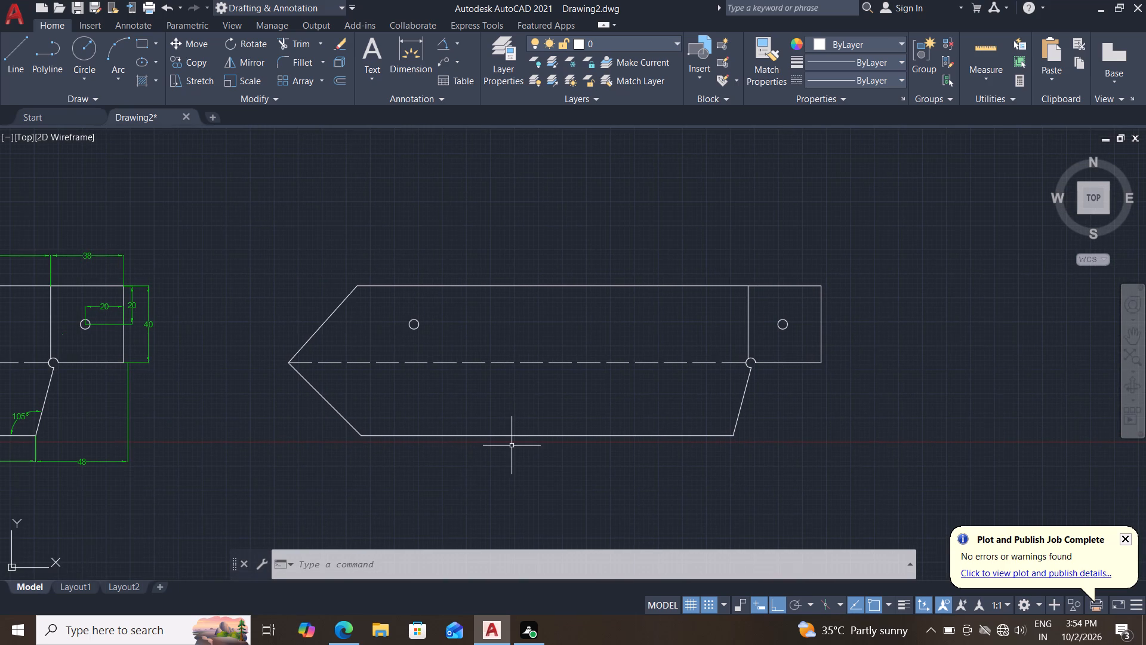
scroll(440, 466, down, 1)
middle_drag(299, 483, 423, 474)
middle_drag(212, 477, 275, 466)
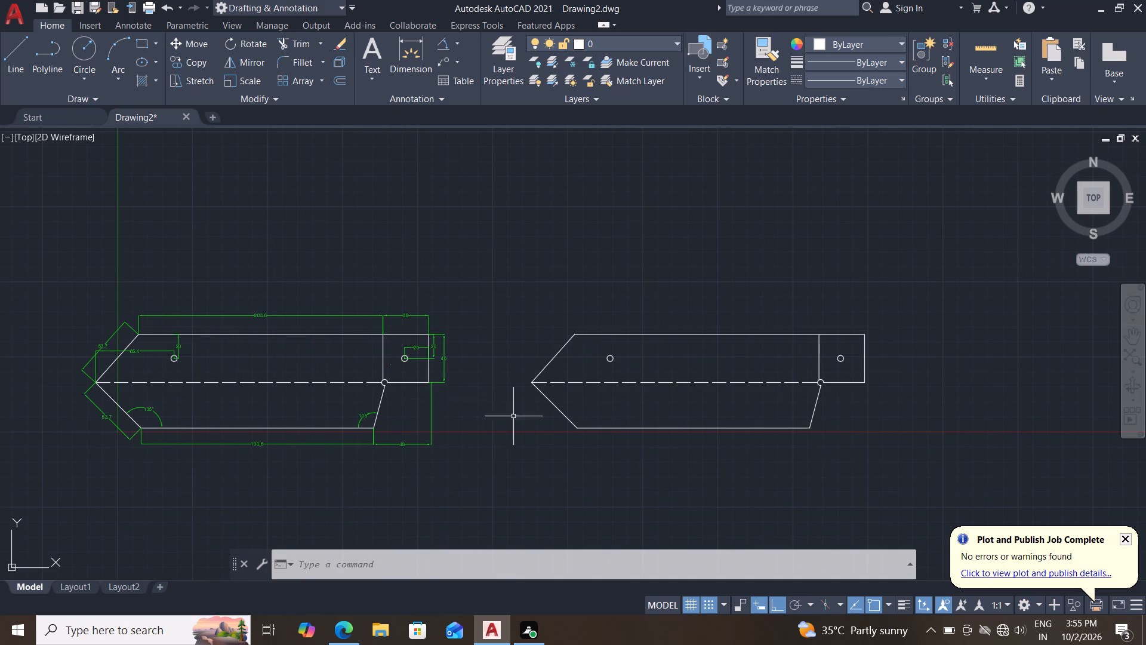
Save the drawing in the Documents folder under the file name 02-10-05.
click(17, 0)
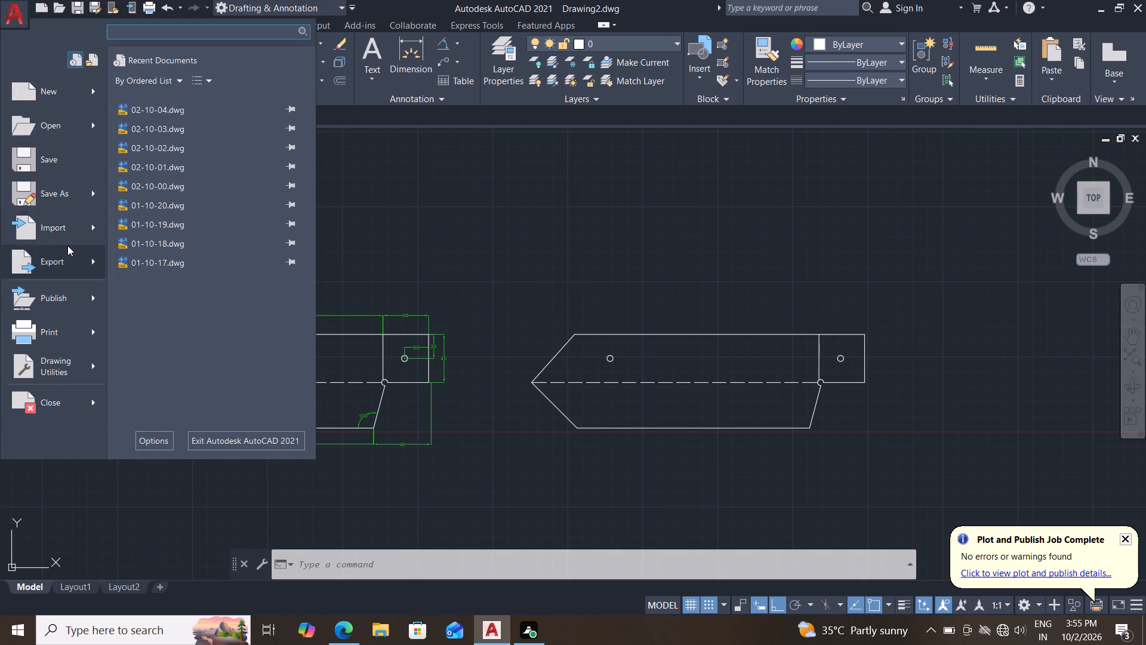
click(76, 204)
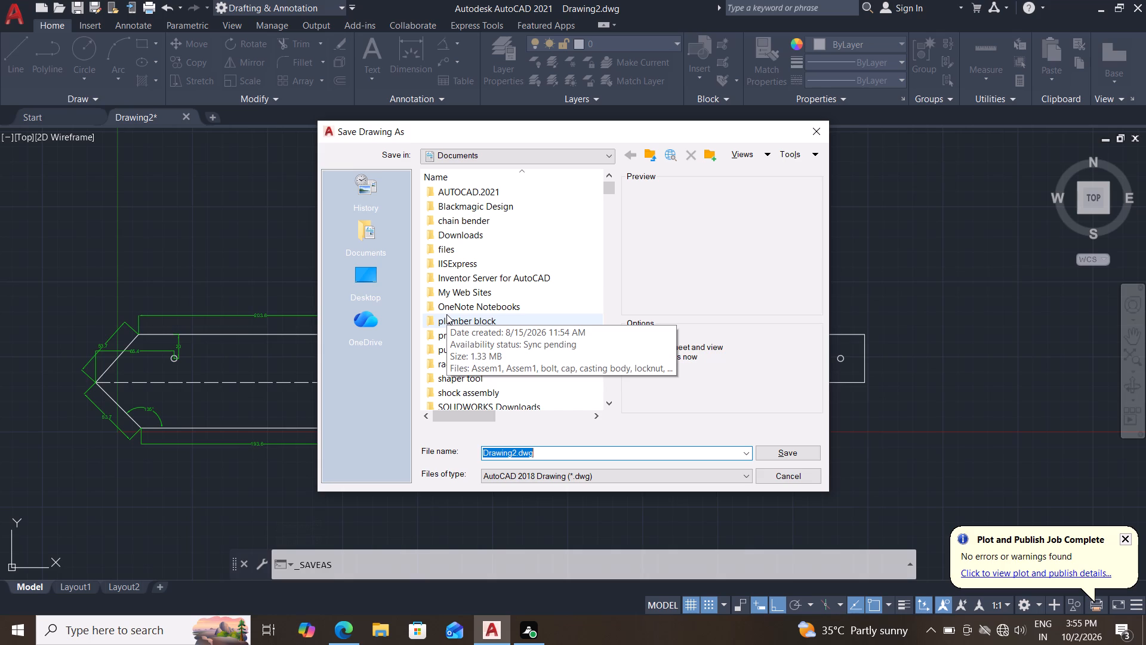
text(02-)
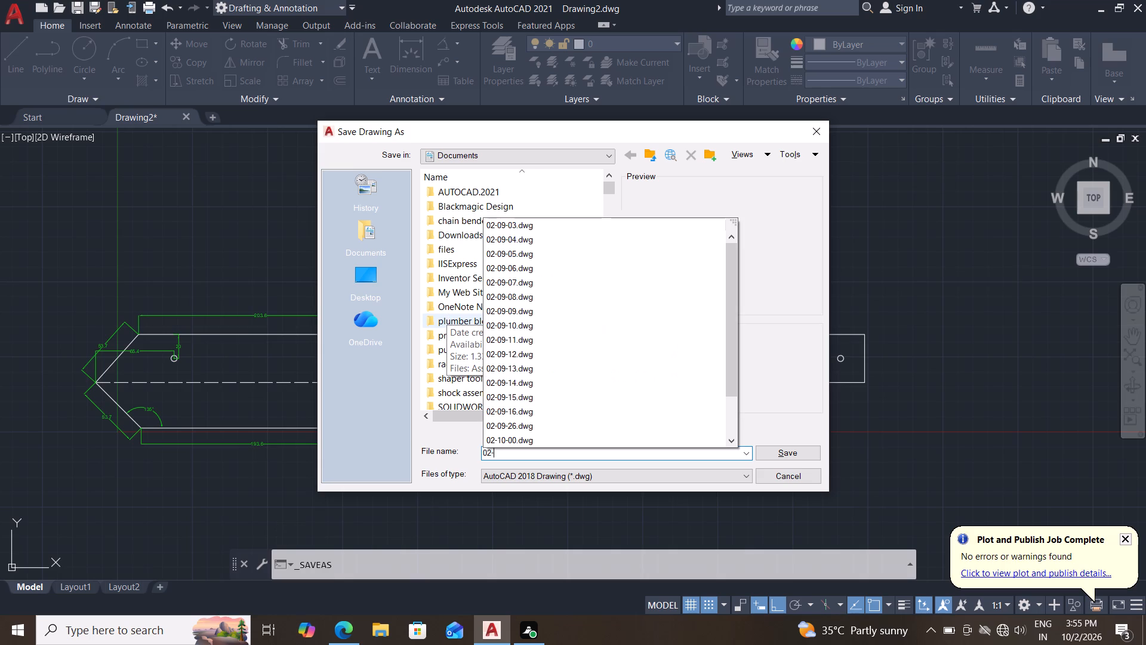
text(10)
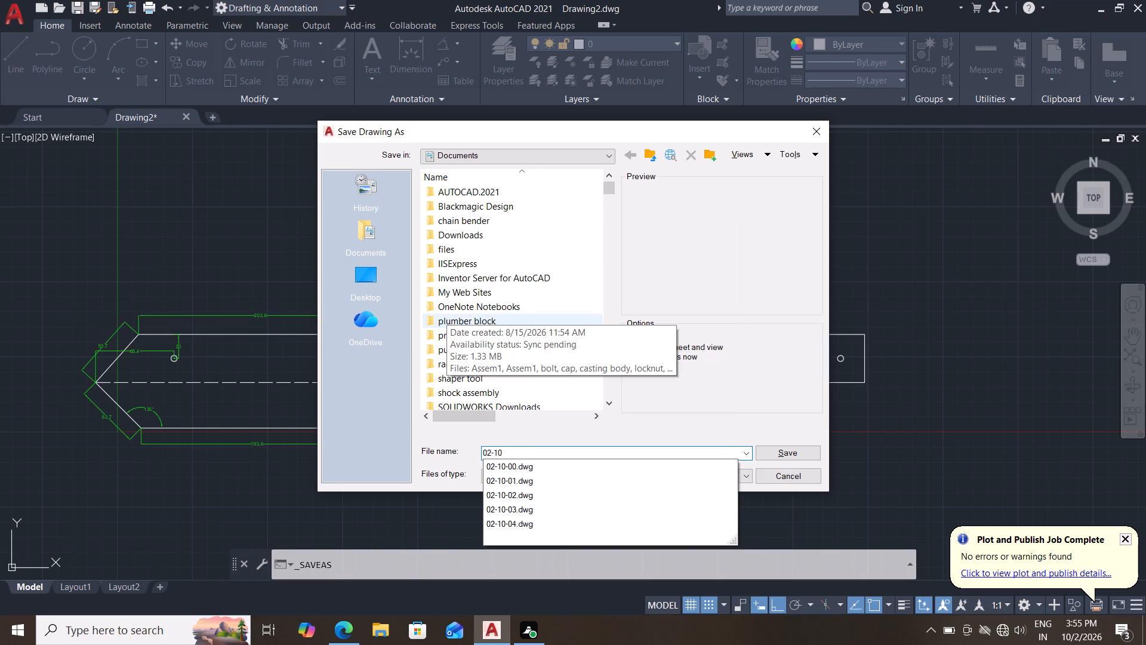
text(-05)
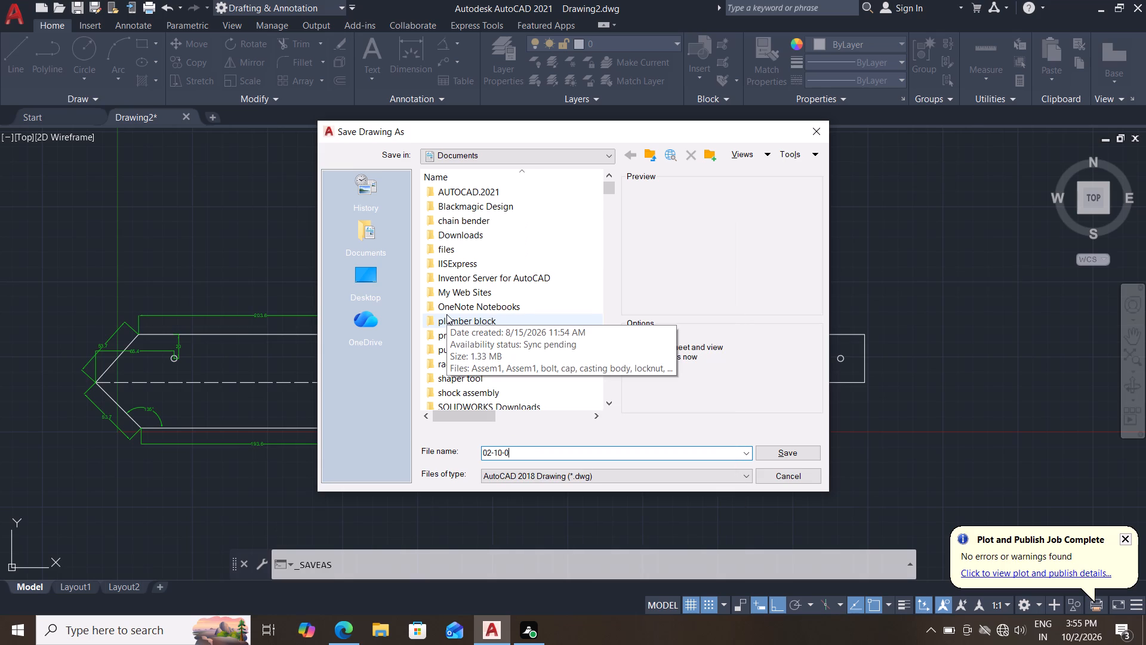
click(776, 446)
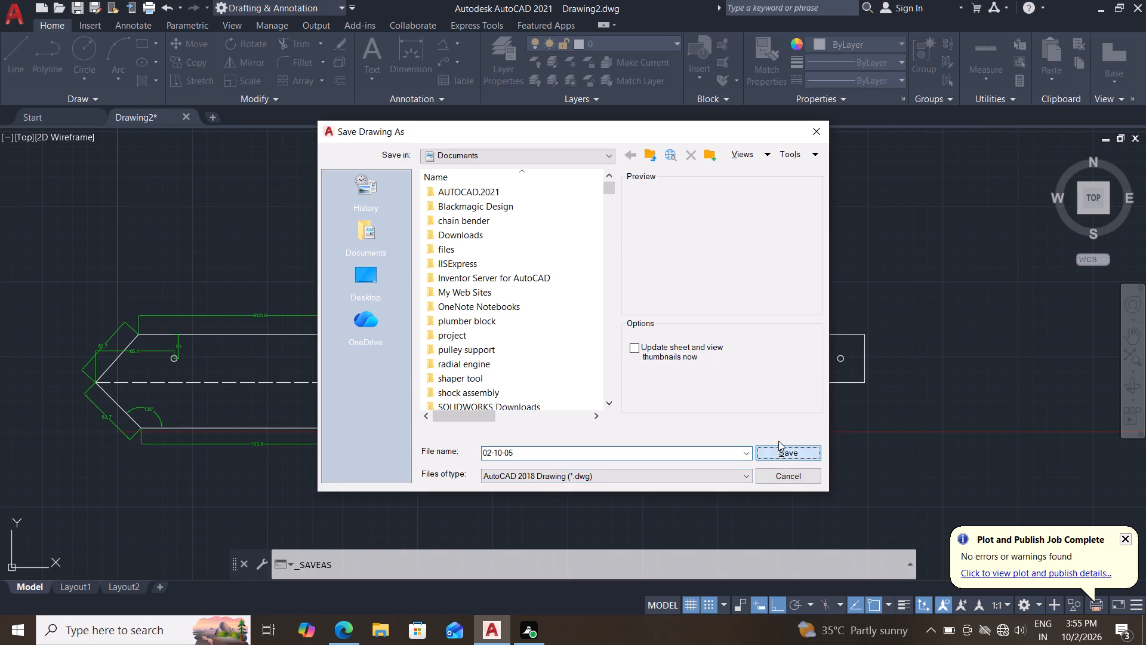
Export the saved drawing with both the dimensioned profile and its plain copy as a PDF.
click(16, 16)
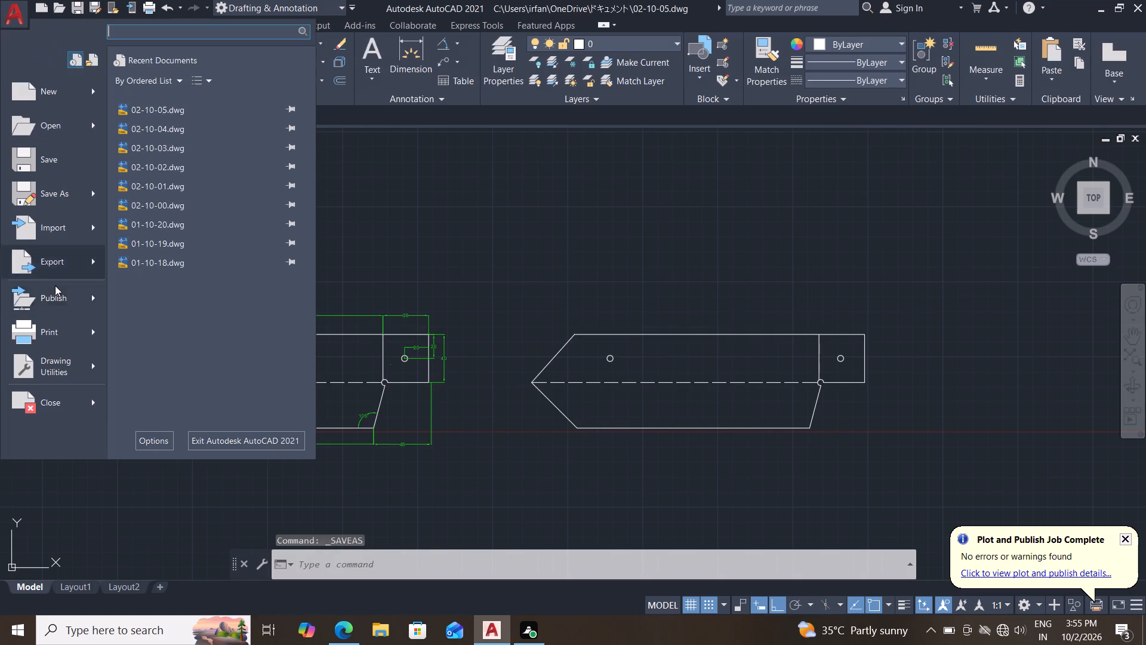
click(60, 266)
click(165, 260)
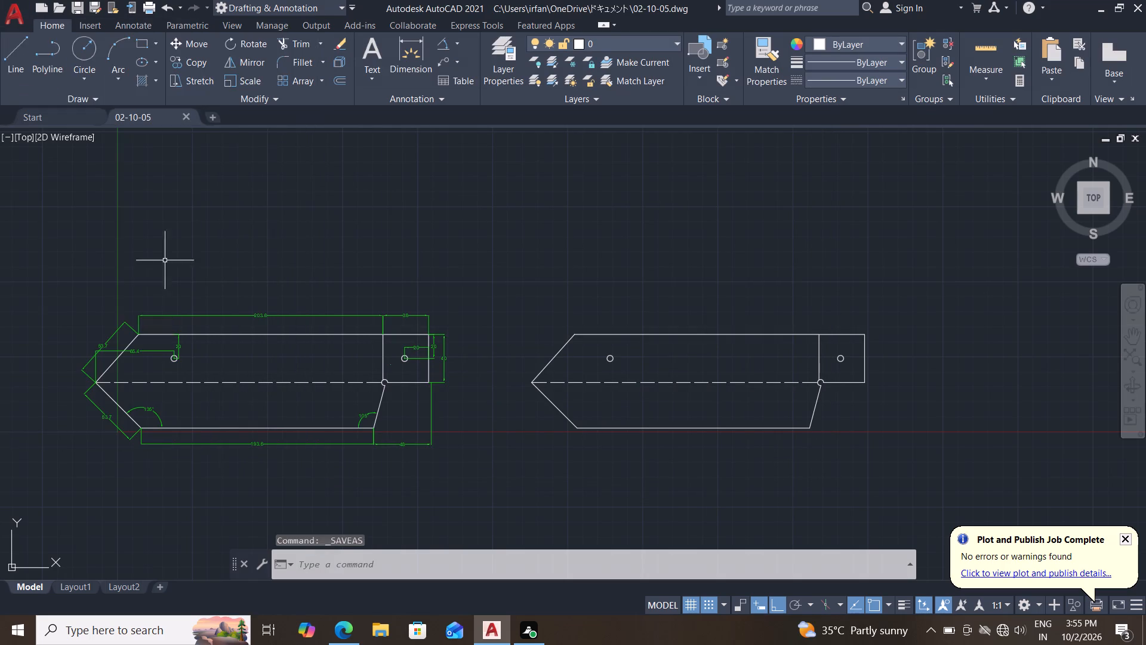
click(804, 460)
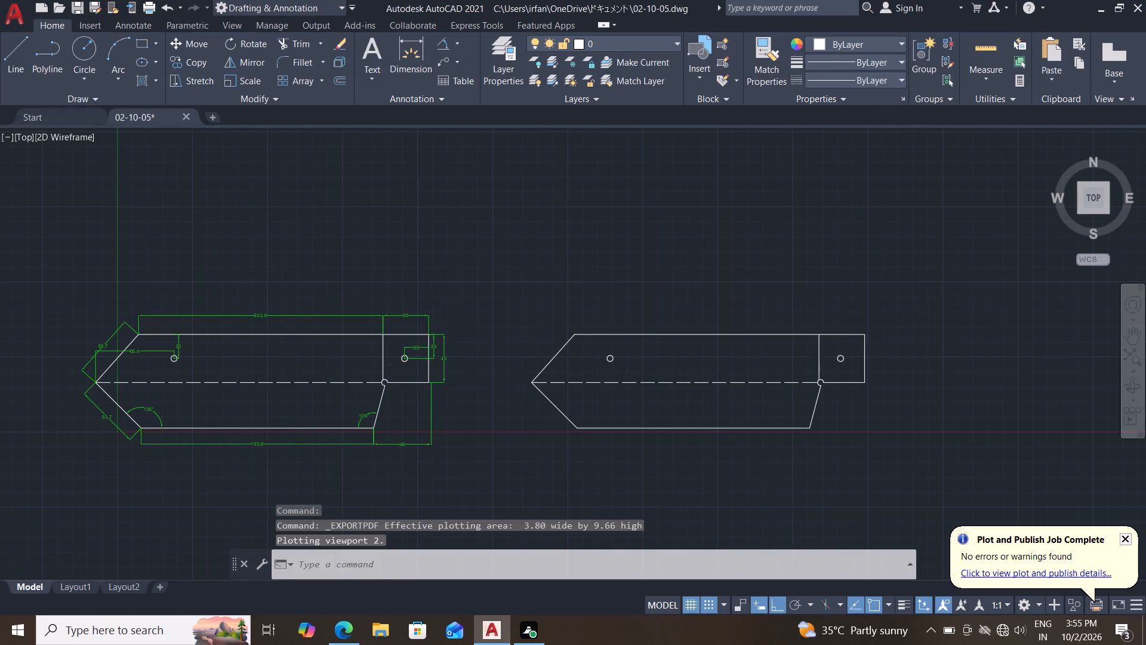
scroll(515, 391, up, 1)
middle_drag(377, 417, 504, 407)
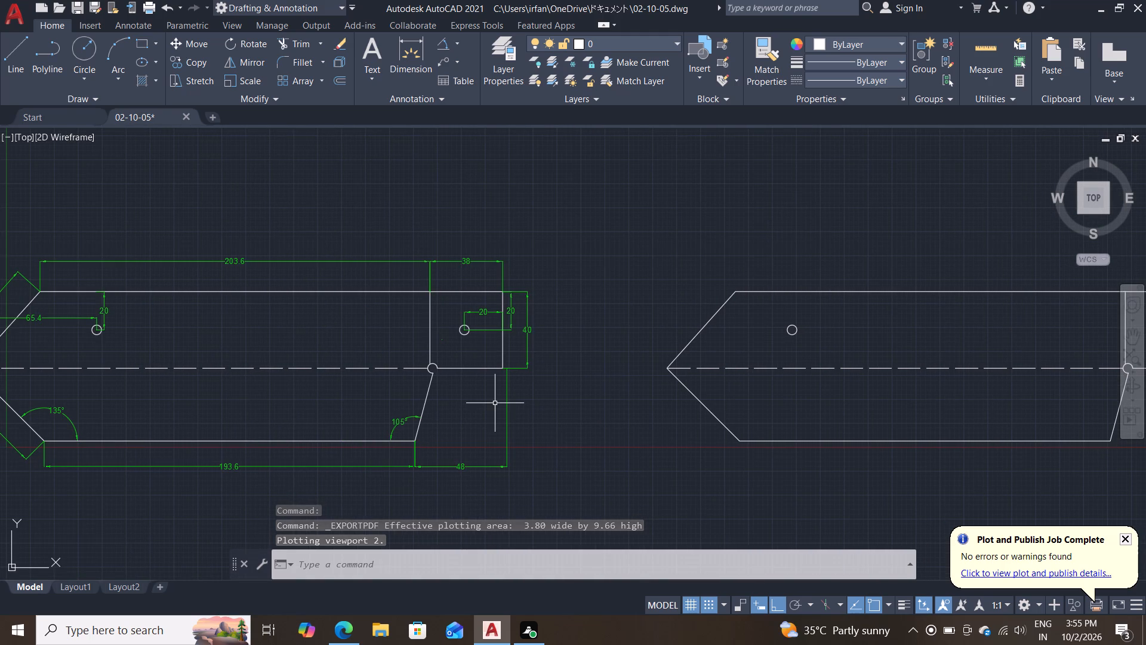